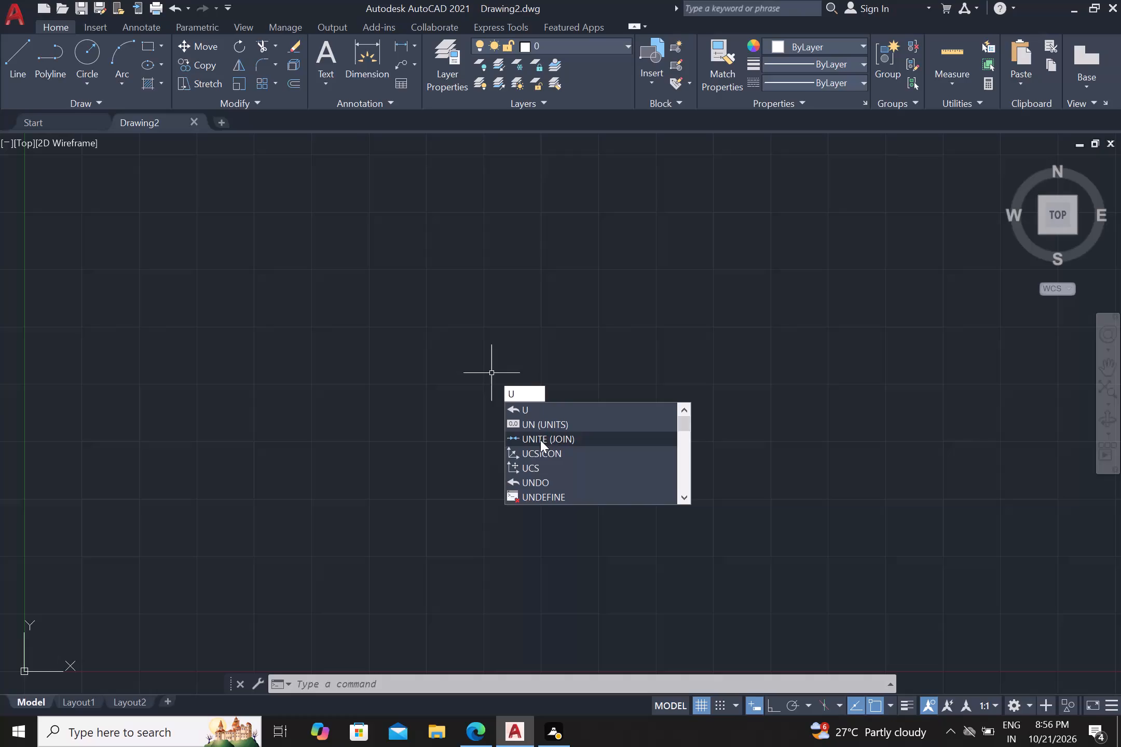
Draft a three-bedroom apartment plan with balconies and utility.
Configure the drawing units to Architectural length type with a precision of 0'-0 1/2".
click(553, 427)
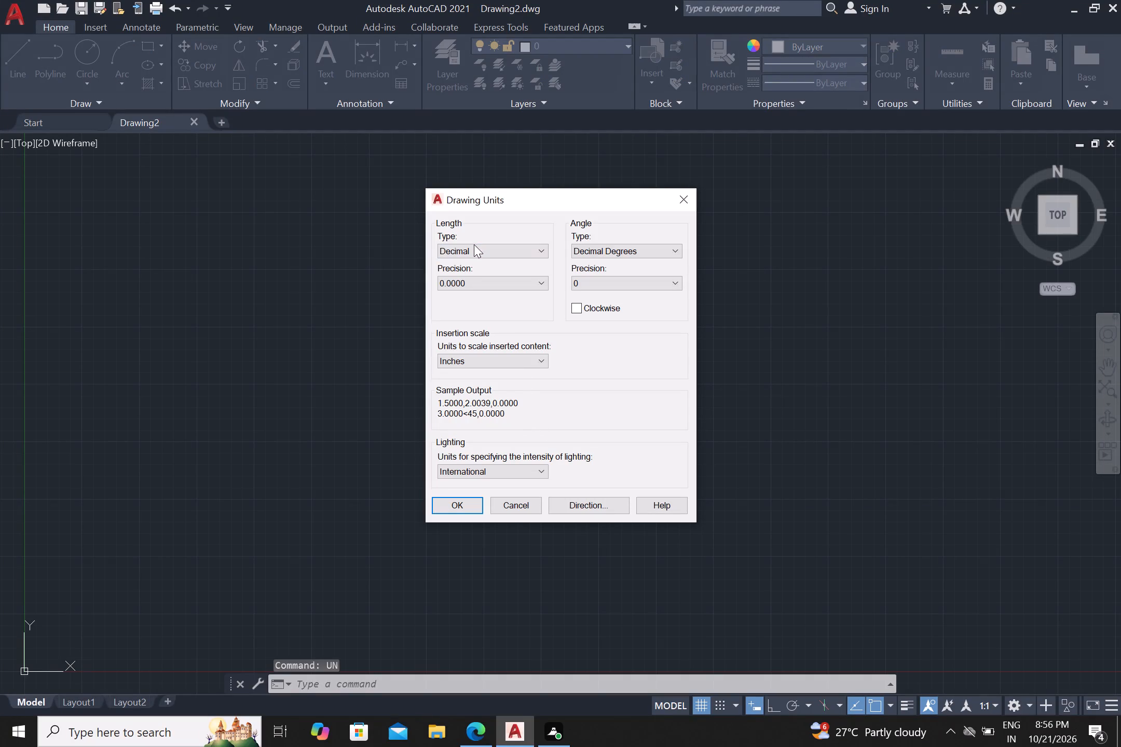
click(474, 251)
click(486, 264)
click(490, 282)
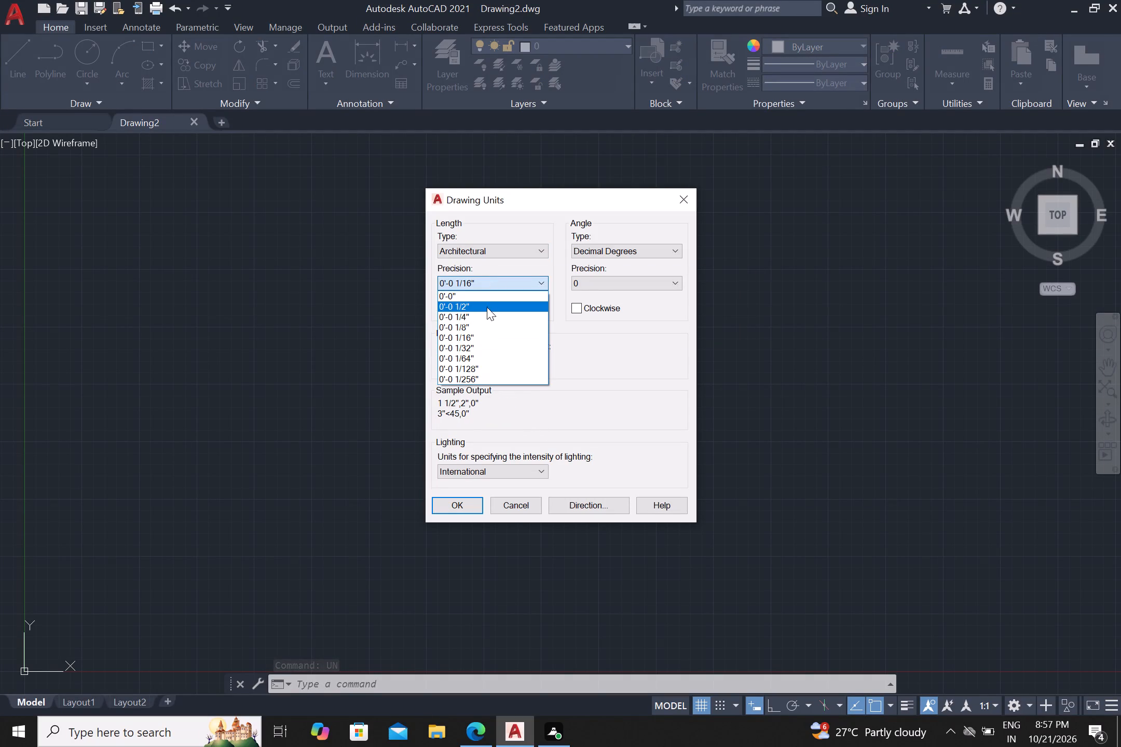
click(490, 308)
click(449, 510)
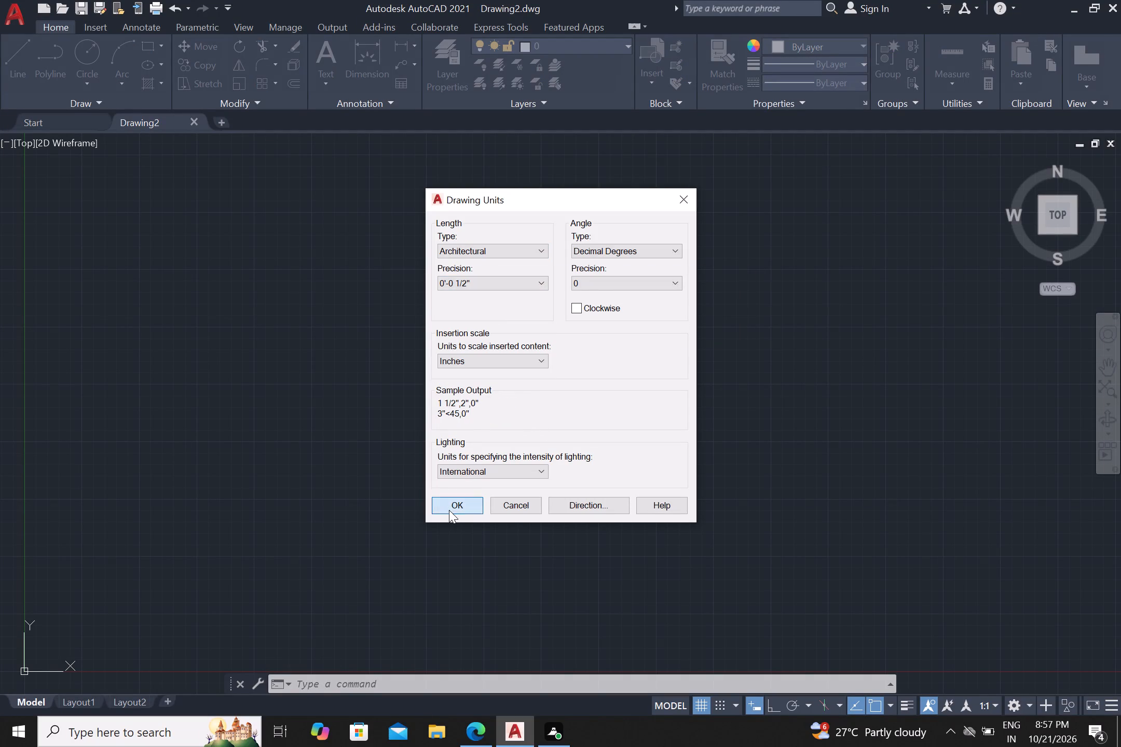
Modify the Standard dimension style so its primary linear units use Architectural format with 0'-0 1/2" precision.
key(d)
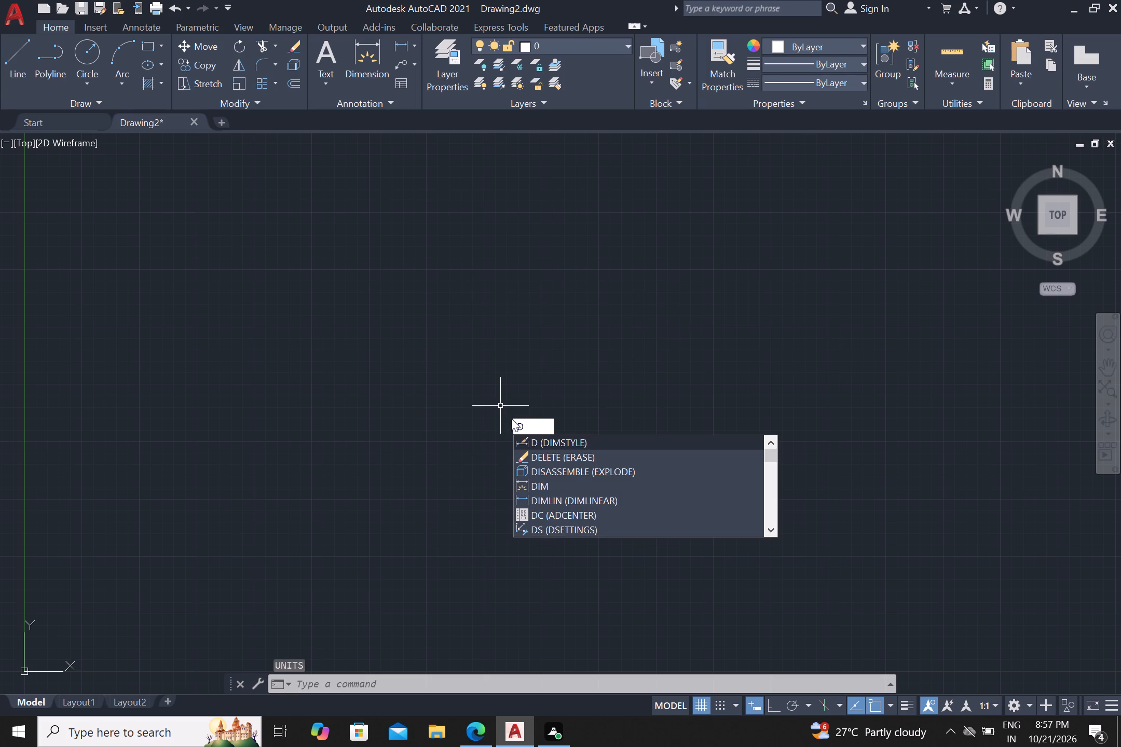
key(Return)
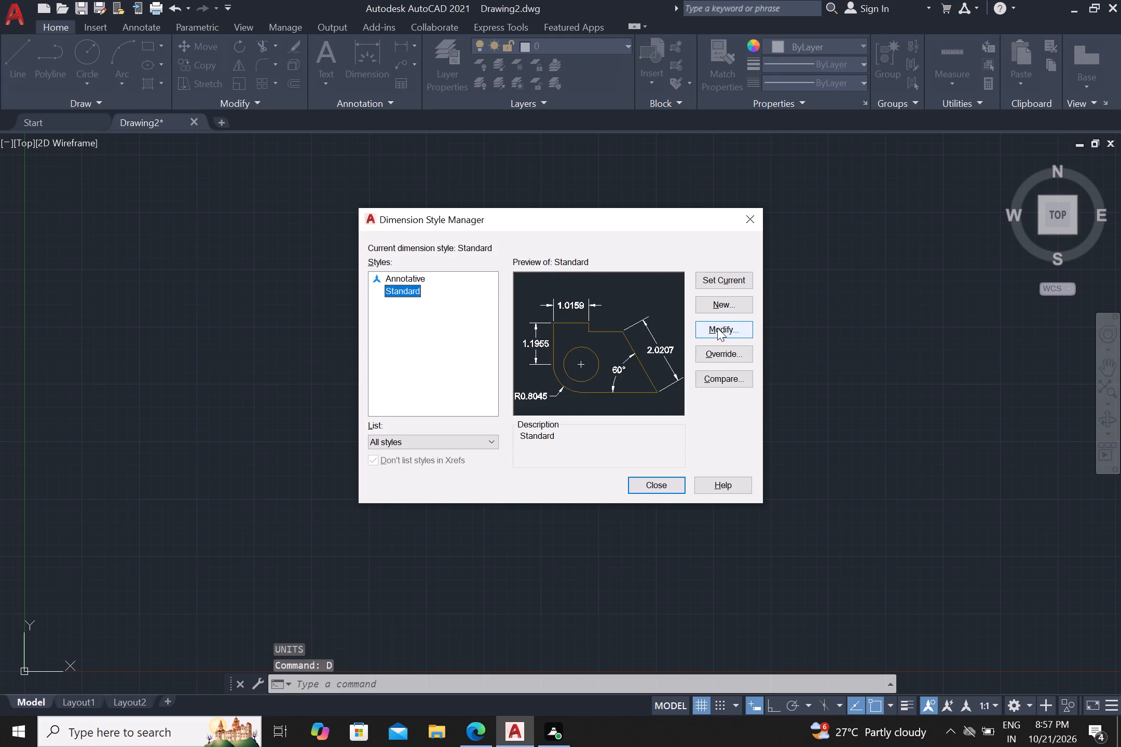
click(717, 329)
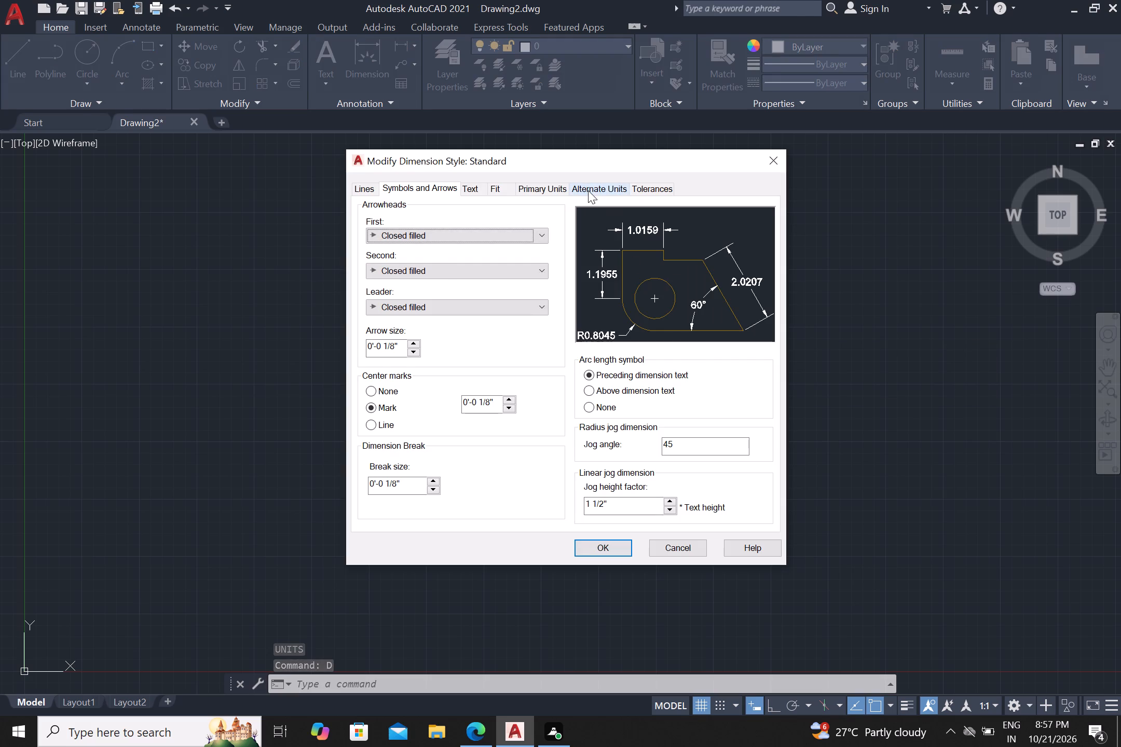
click(588, 190)
click(540, 184)
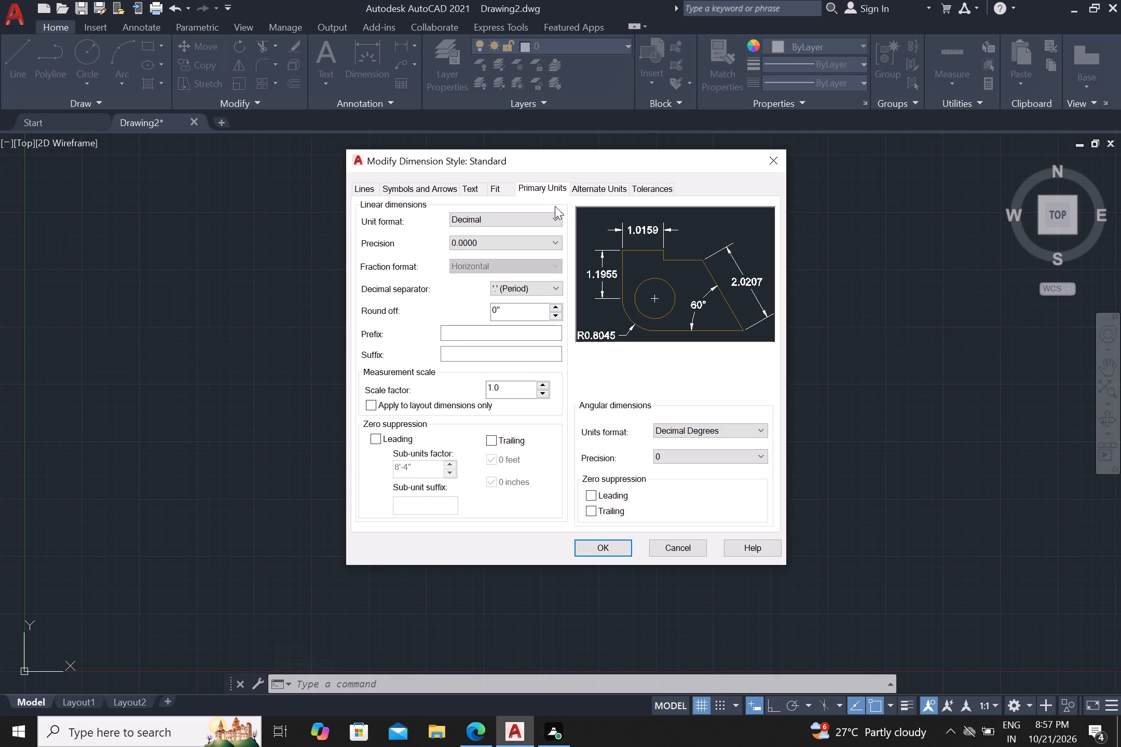
click(537, 217)
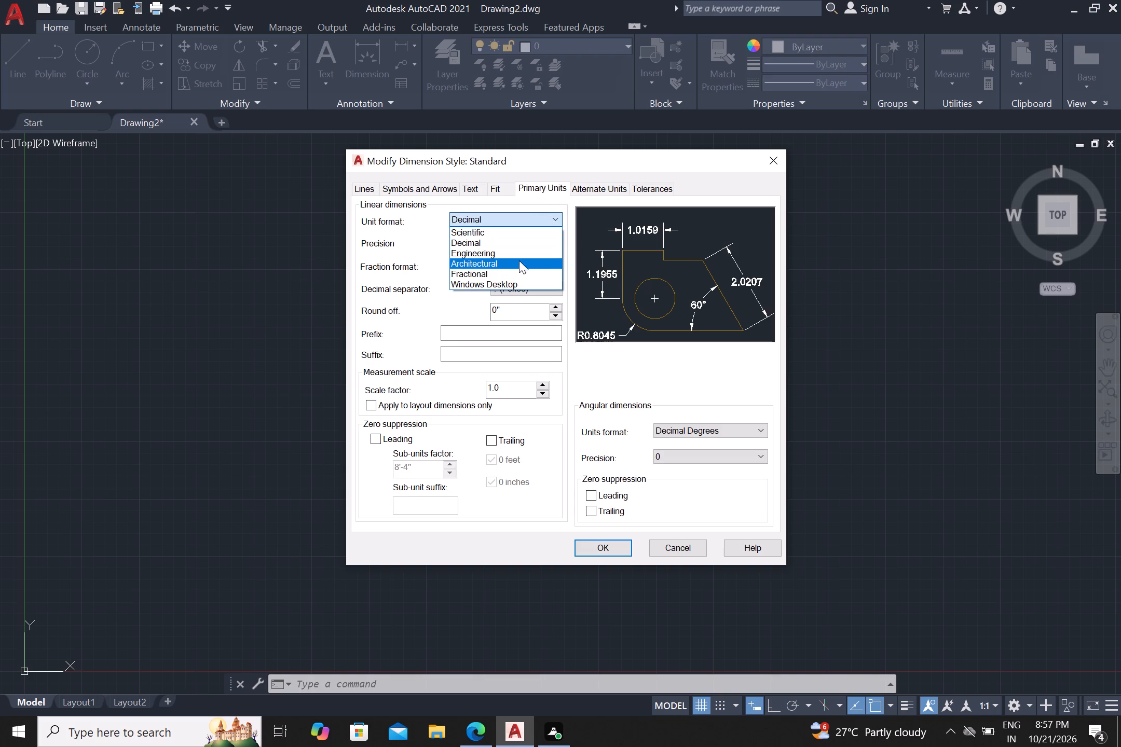
click(519, 264)
click(528, 241)
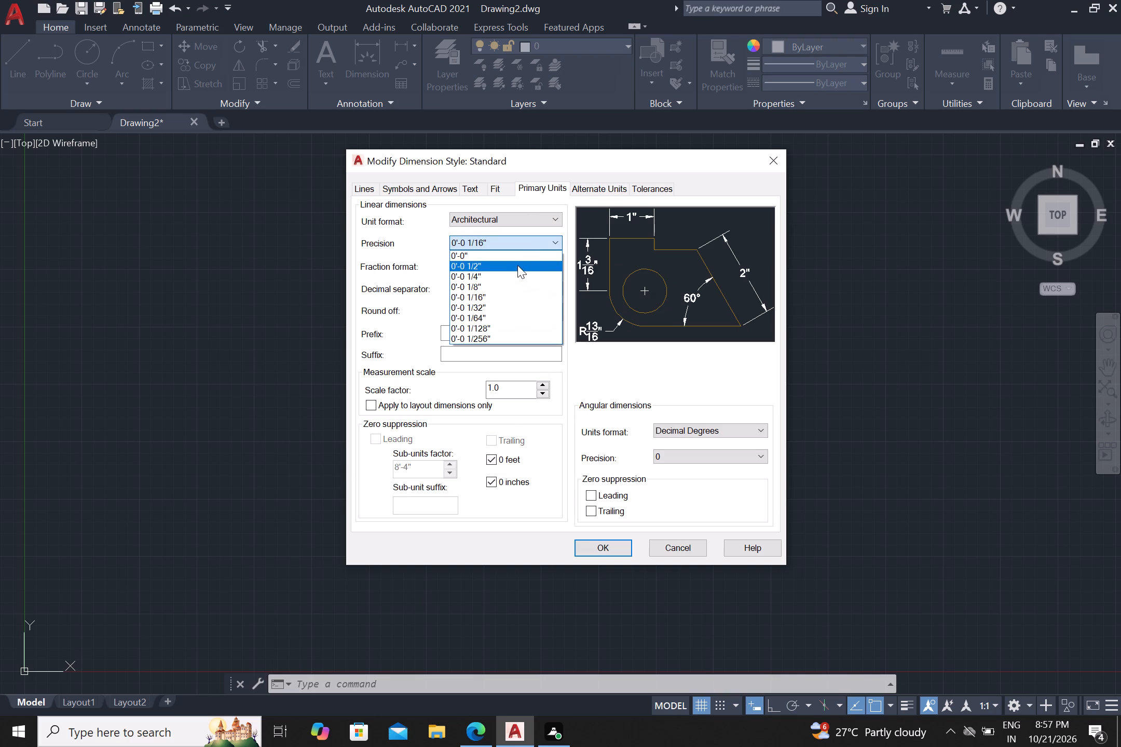
click(518, 266)
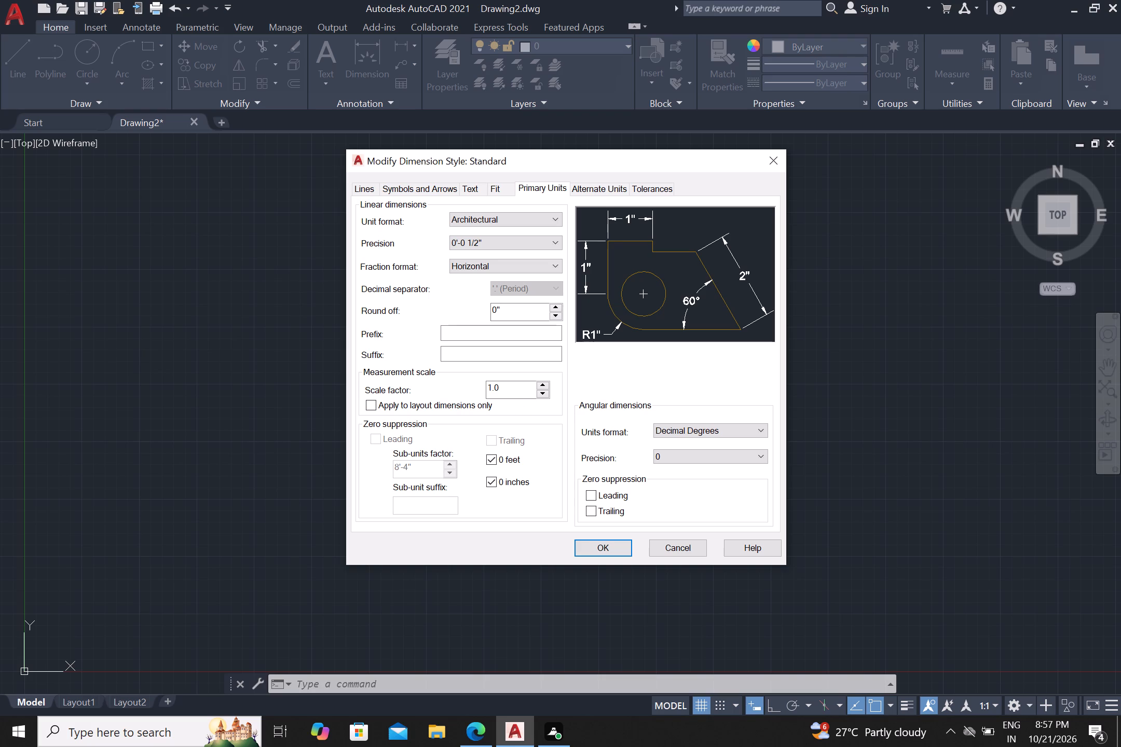
Set the Standard dimension style's text height to 9".
click(469, 192)
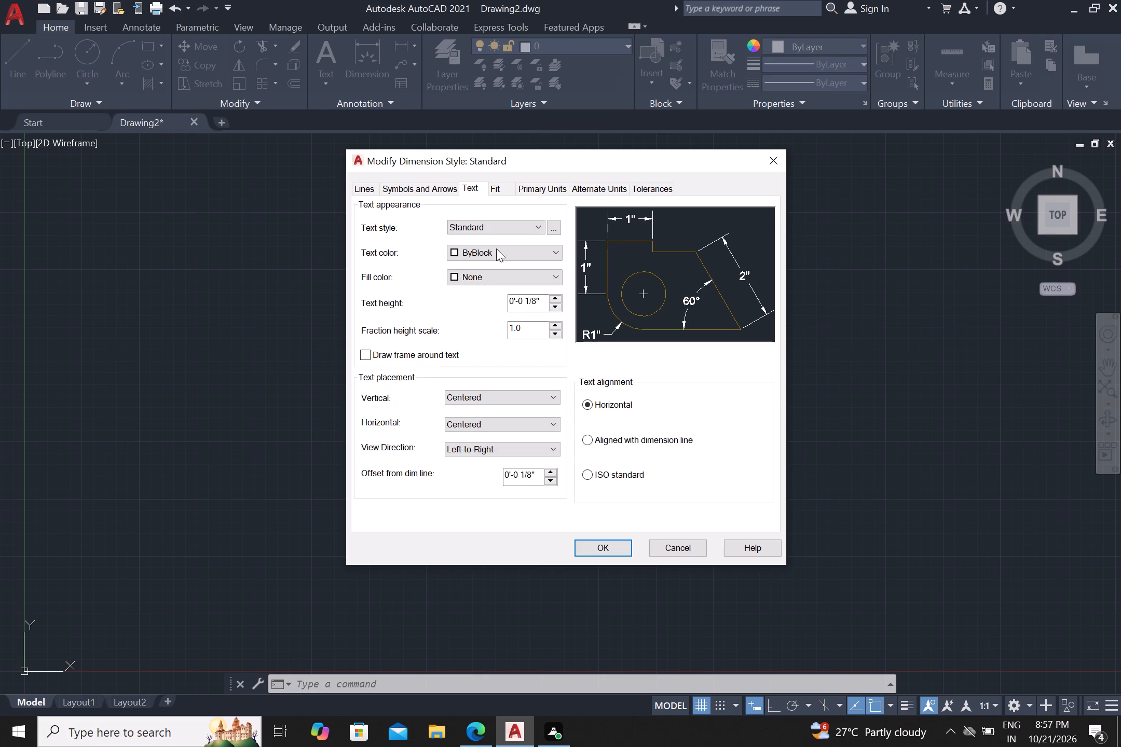
click(537, 303)
click(543, 307)
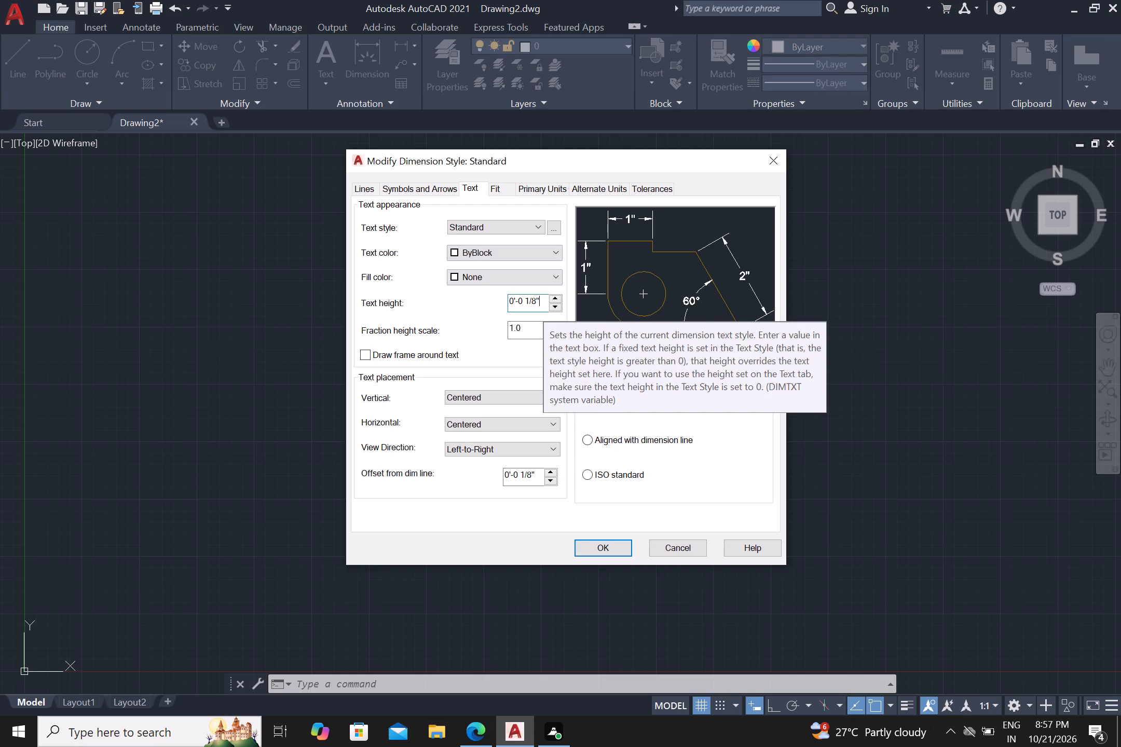
key(BackSpace)
key(BackSpace)
key(BackSpace)
key(BackSpace)
key(BackSpace)
key(BackSpace)
key(BackSpace)
key(BackSpace)
key(BackSpace)
key(BackSpace)
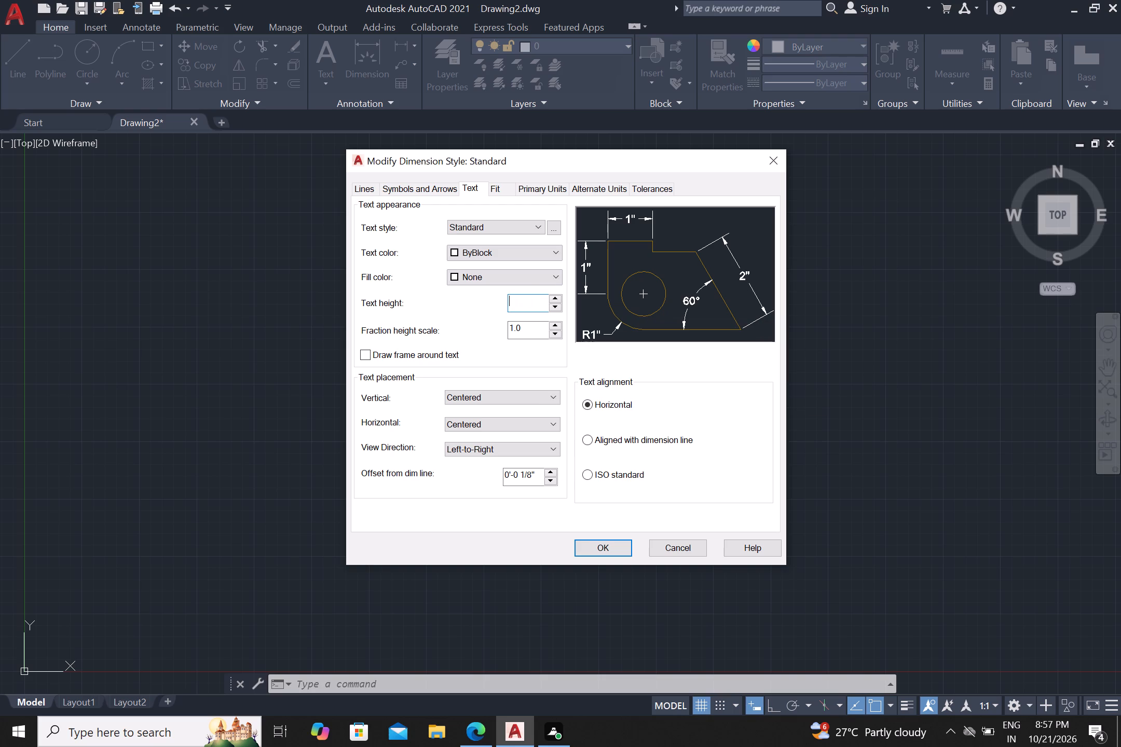
key(9)
key(shift+quotedbl)
click(475, 191)
Set the Standard dimension style's arrowheads to Architectural tick with an arrow size of 4.5" and accept the style changes.
click(442, 188)
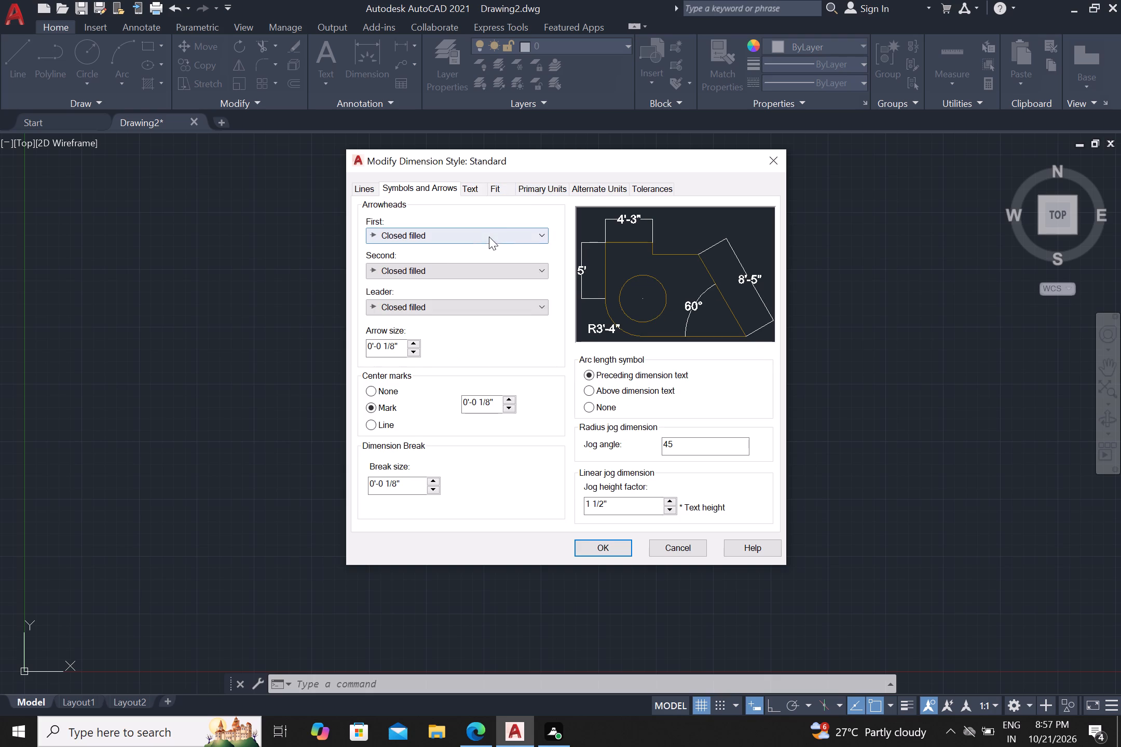
click(492, 239)
click(477, 302)
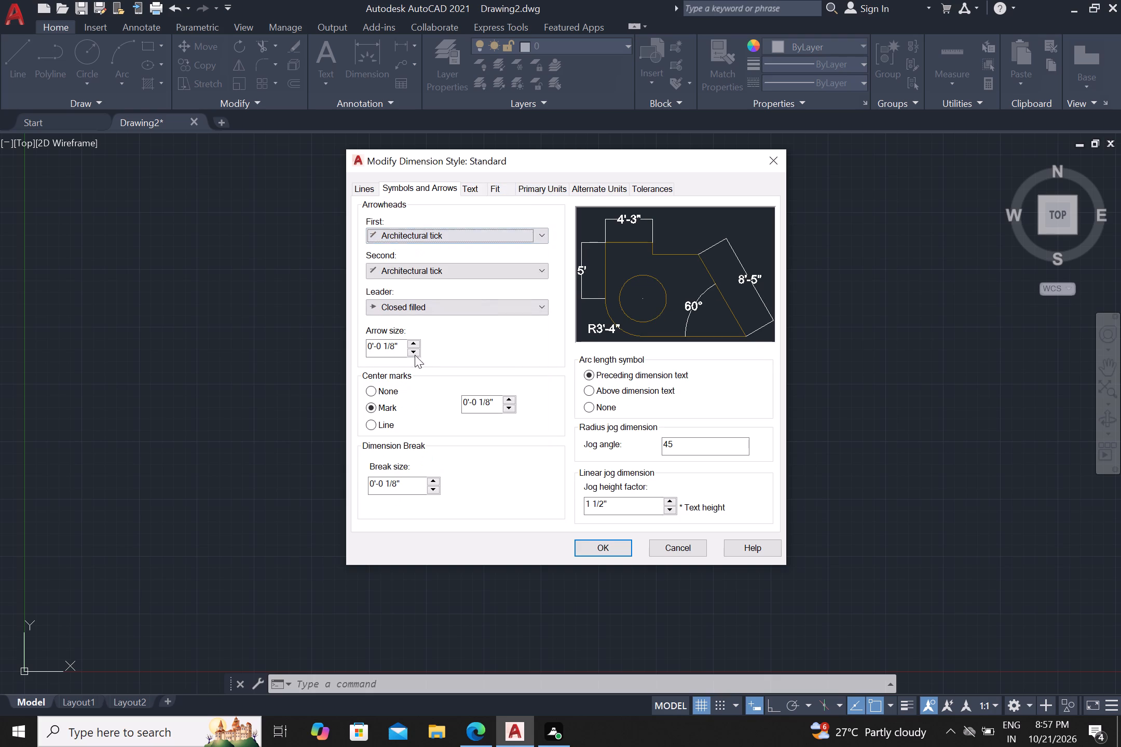
click(401, 352)
key(BackSpace)
key(BackSpace)
key(BackSpace)
key(BackSpace)
key(BackSpace)
key(BackSpace)
key(BackSpace)
key(BackSpace)
key(BackSpace)
key(BackSpace)
key(BackSpace)
key(BackSpace)
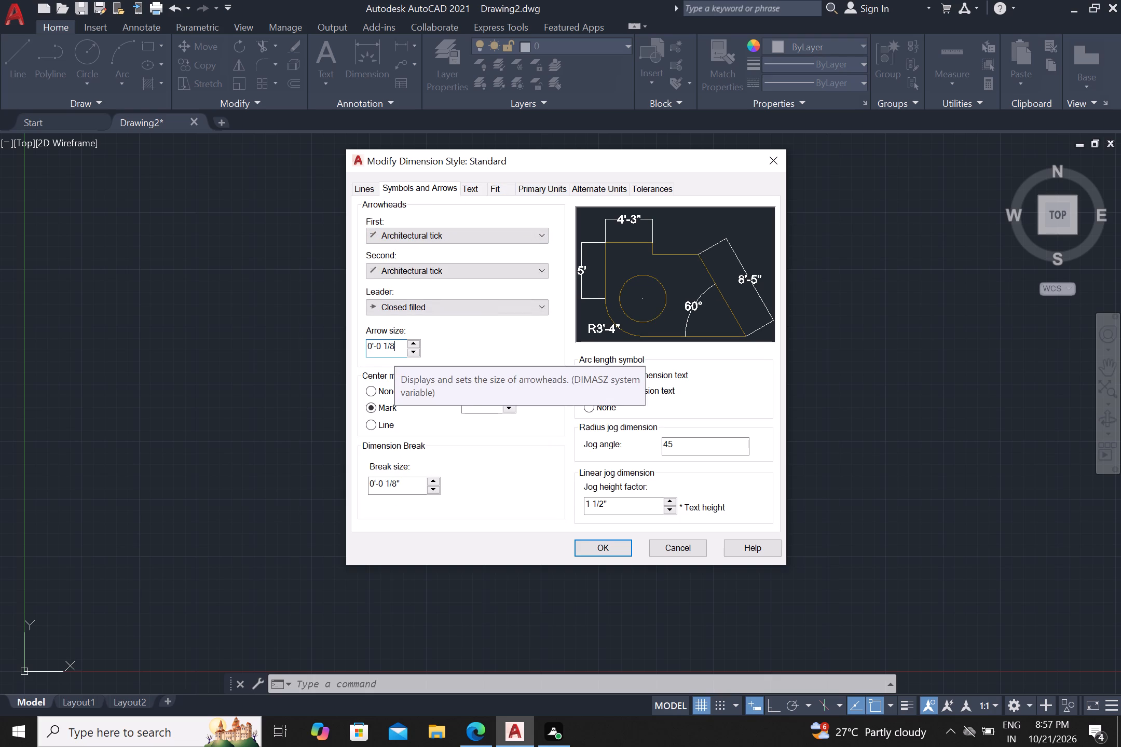
key(4)
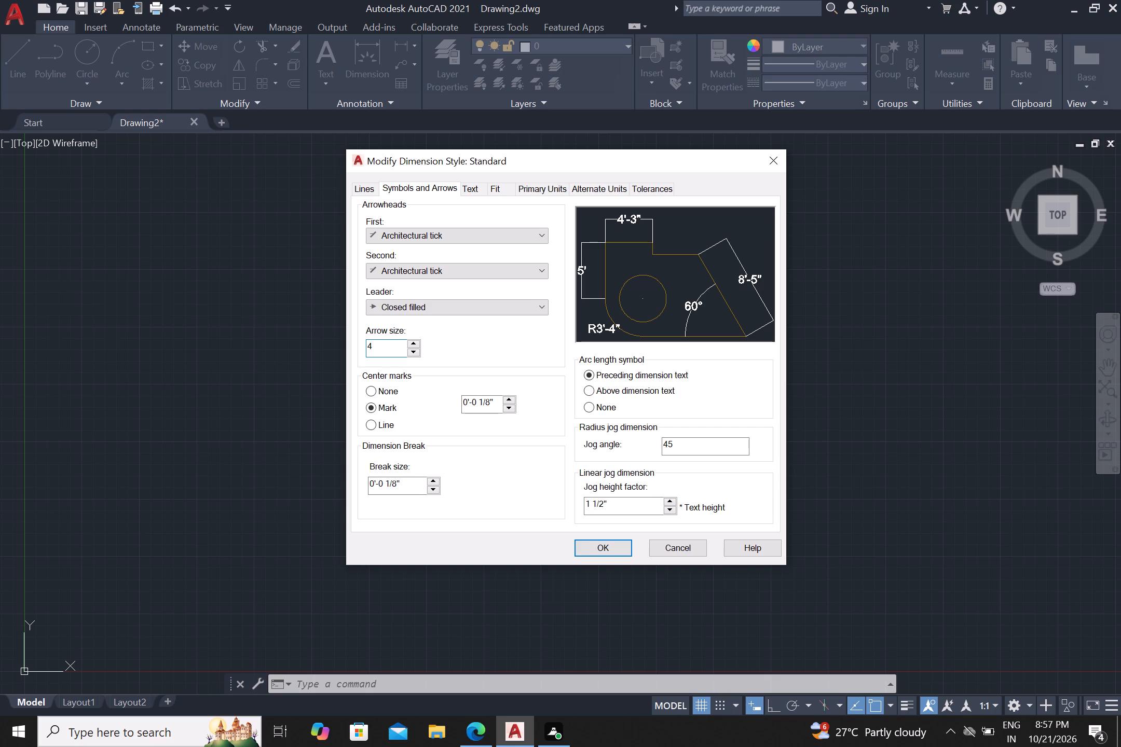
text(.5)
key(shift+quotedbl)
key(Return)
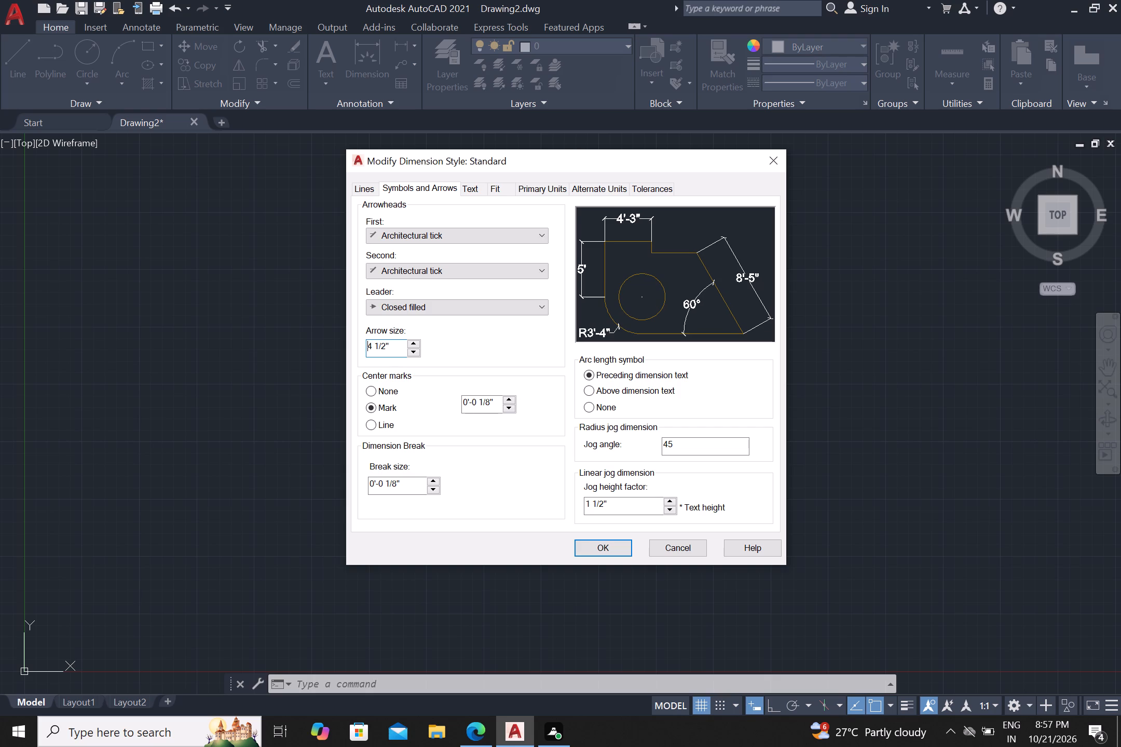
click(601, 550)
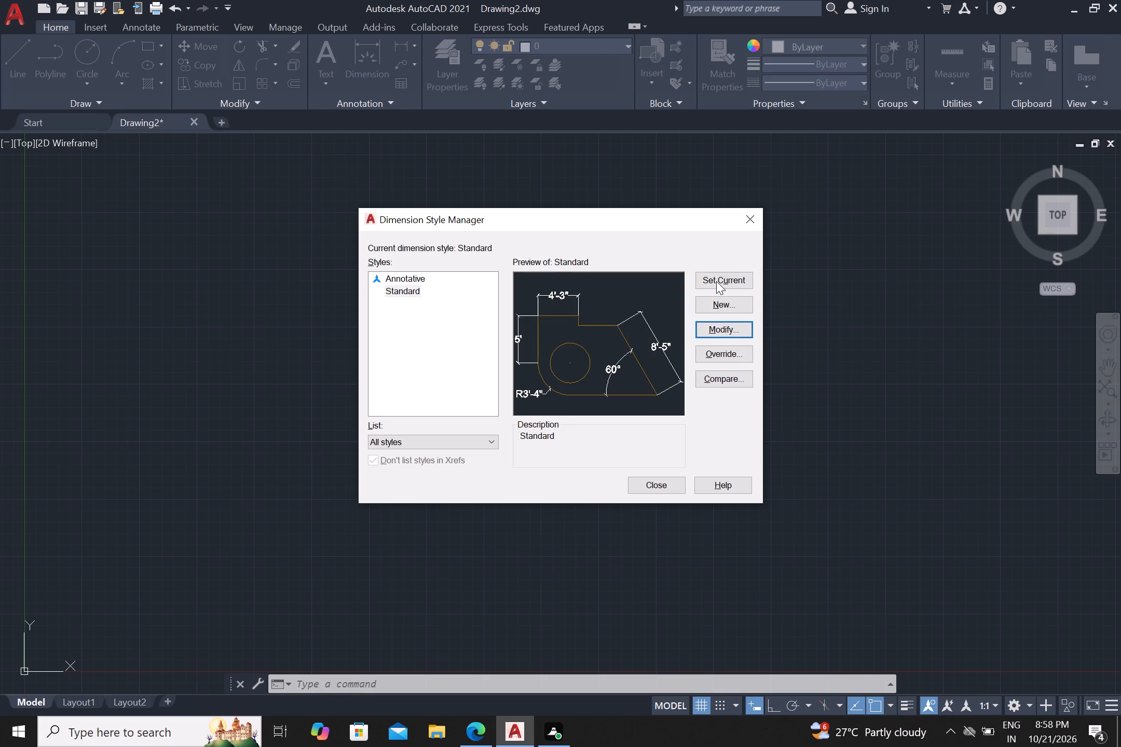
Make the modified Standard dimension style current and close the Dimension Style Manager.
click(716, 281)
click(653, 481)
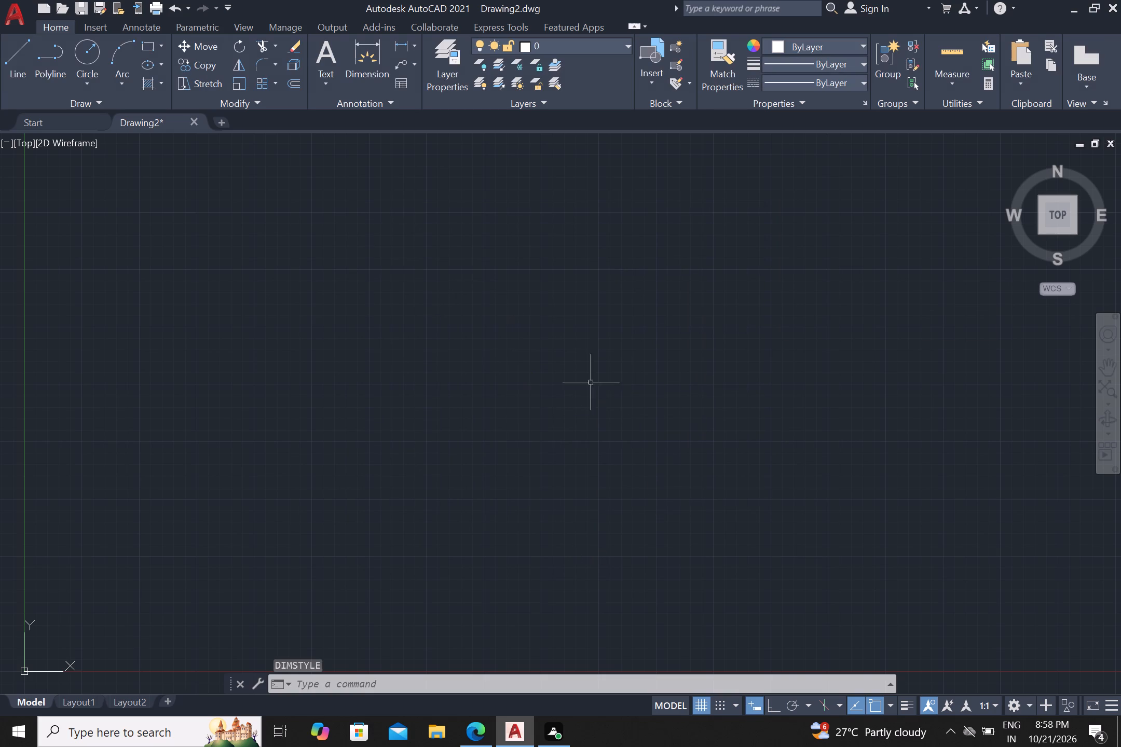
Set the model space limits with lower left corner 0,0 and upper right corner 50',50'.
text(lim)
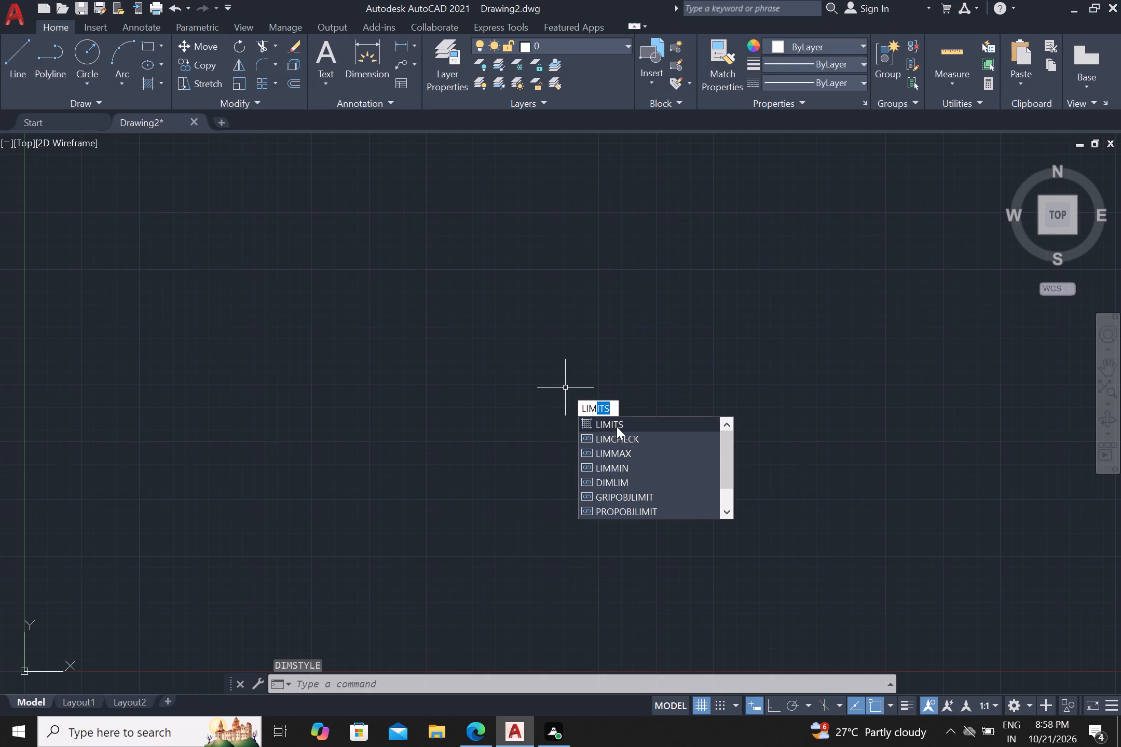
click(617, 426)
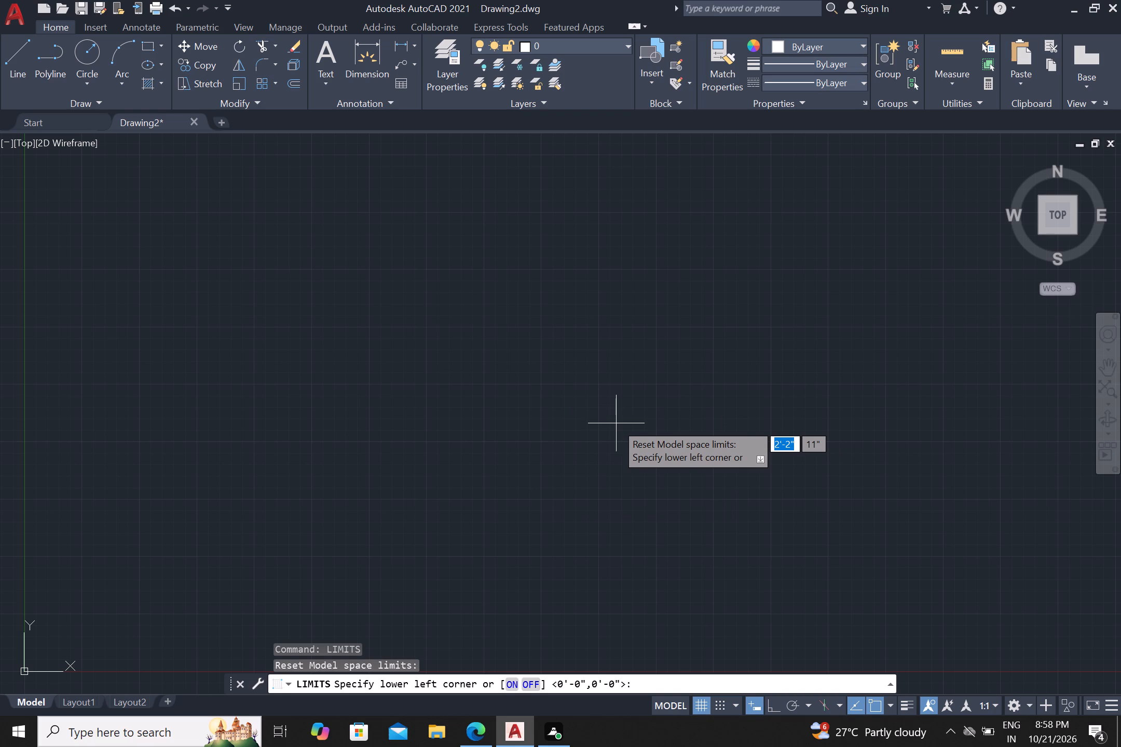
key(0)
text(,0)
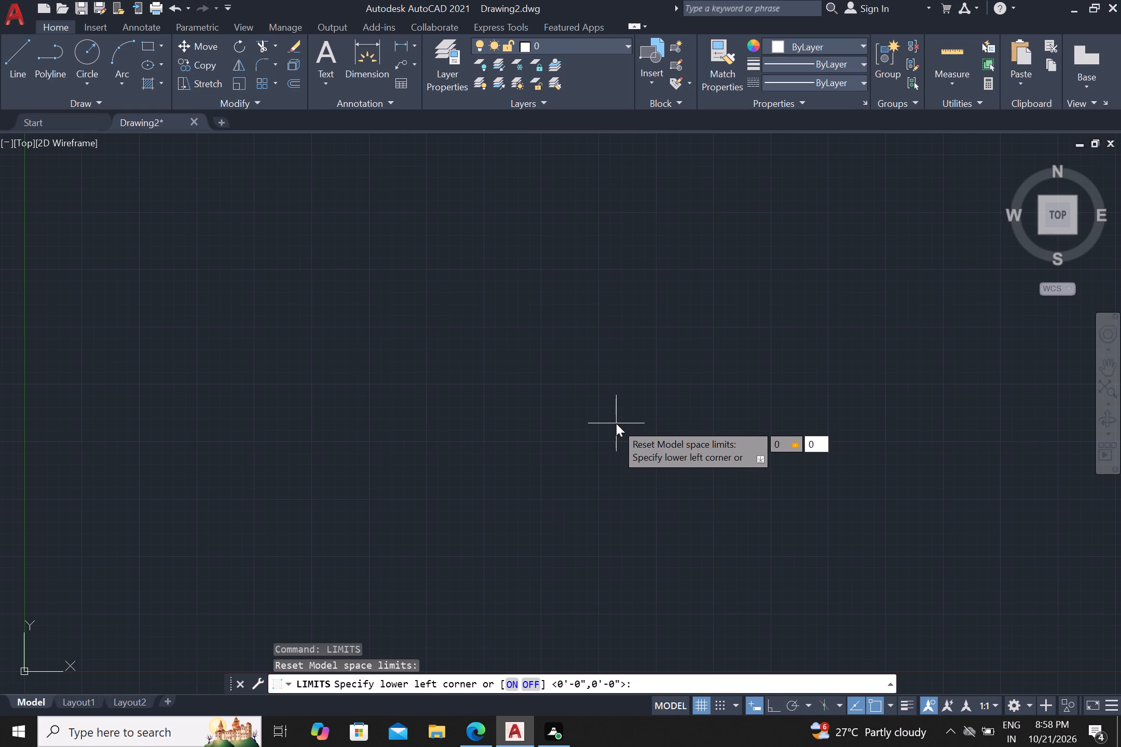
key(Return)
key(5)
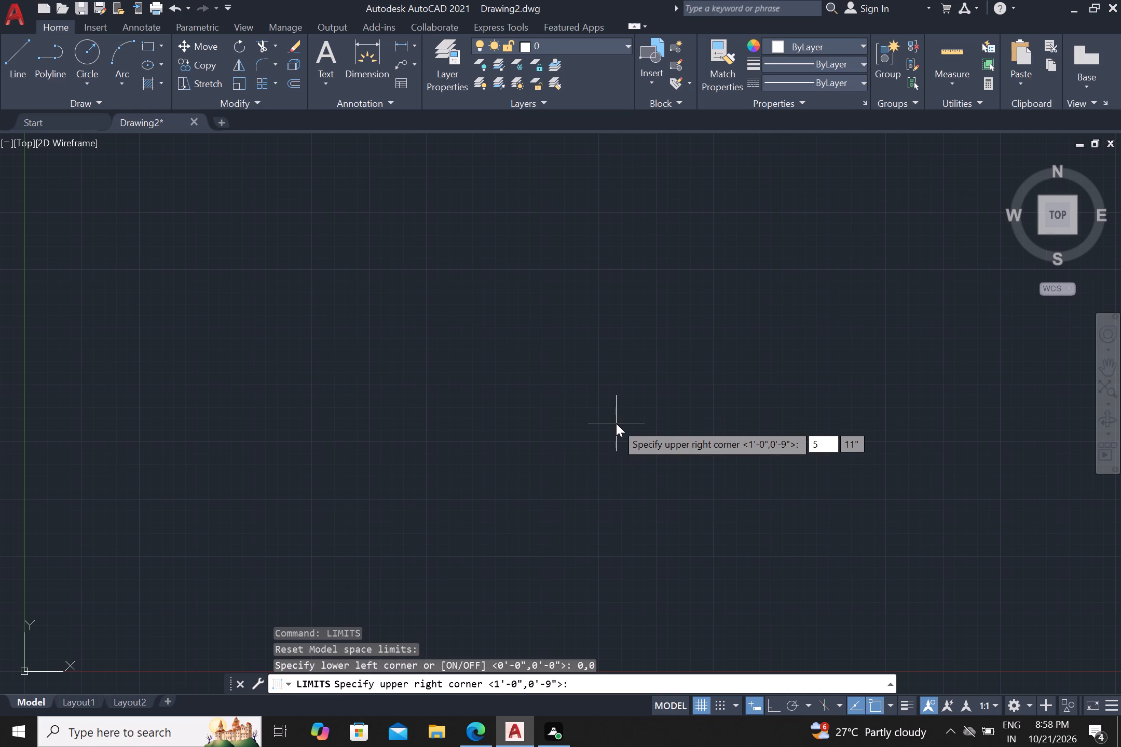
key(0)
key(apostrophe)
key(comma)
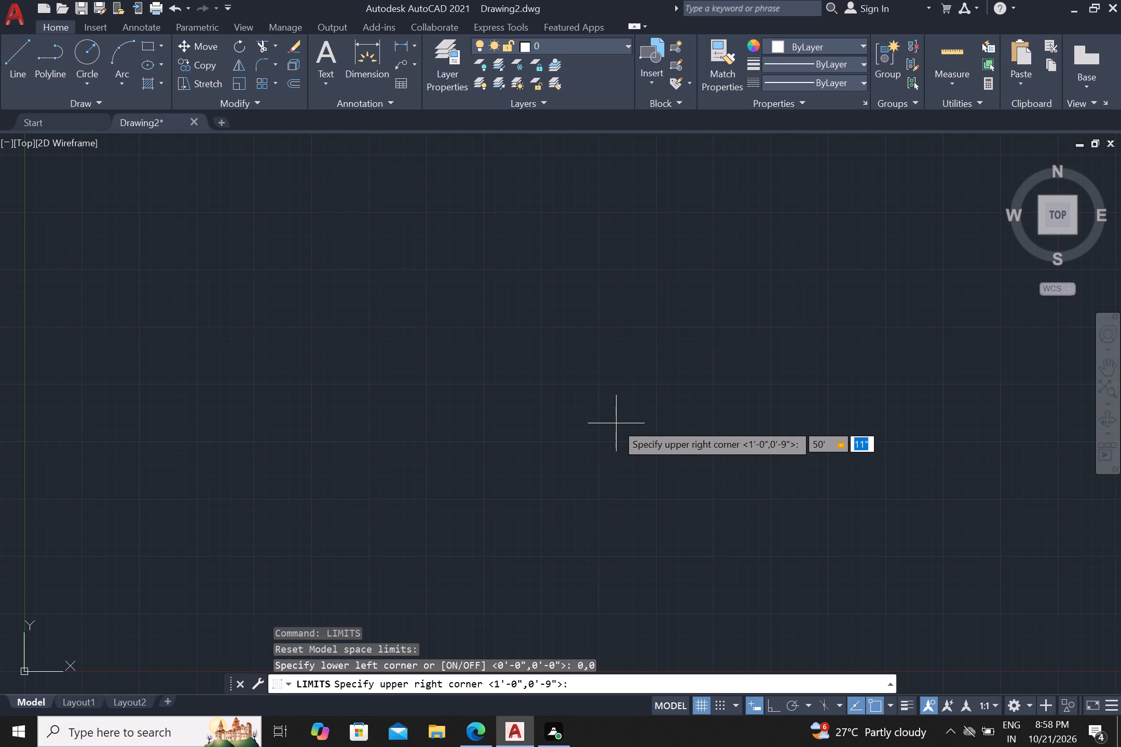
key(5)
key(0)
key(apostrophe)
key(Return)
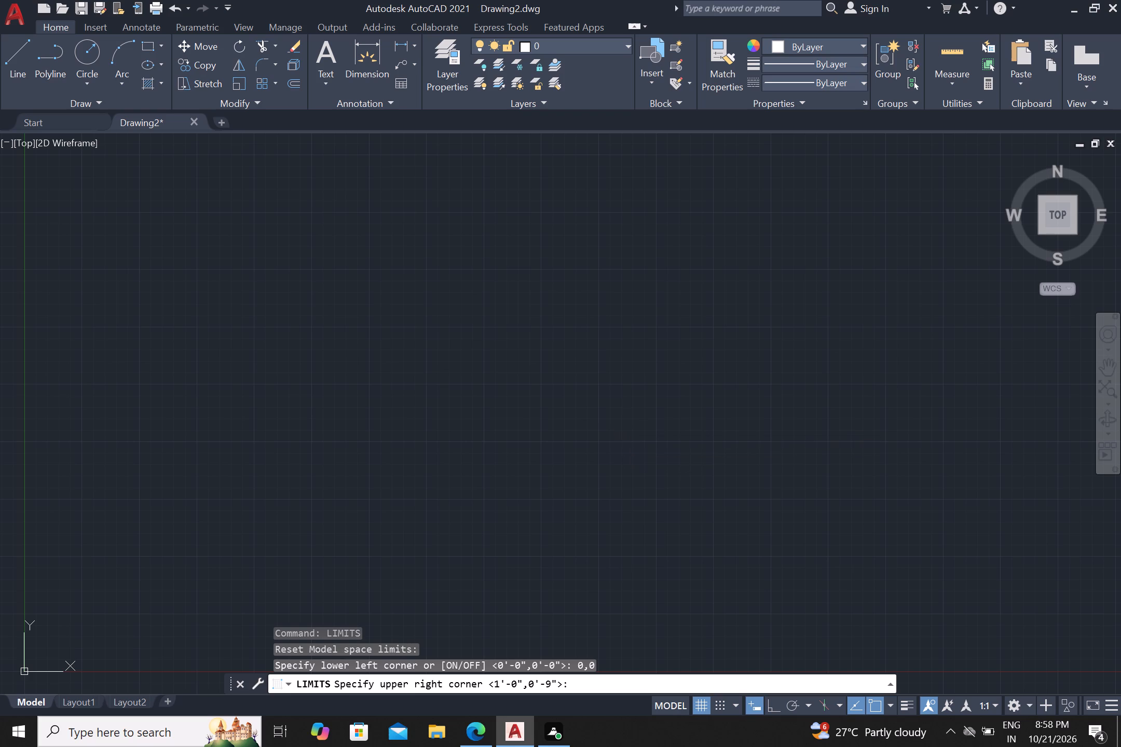
Zoom All so the view fits the full drawing limits.
key(z)
key(Return)
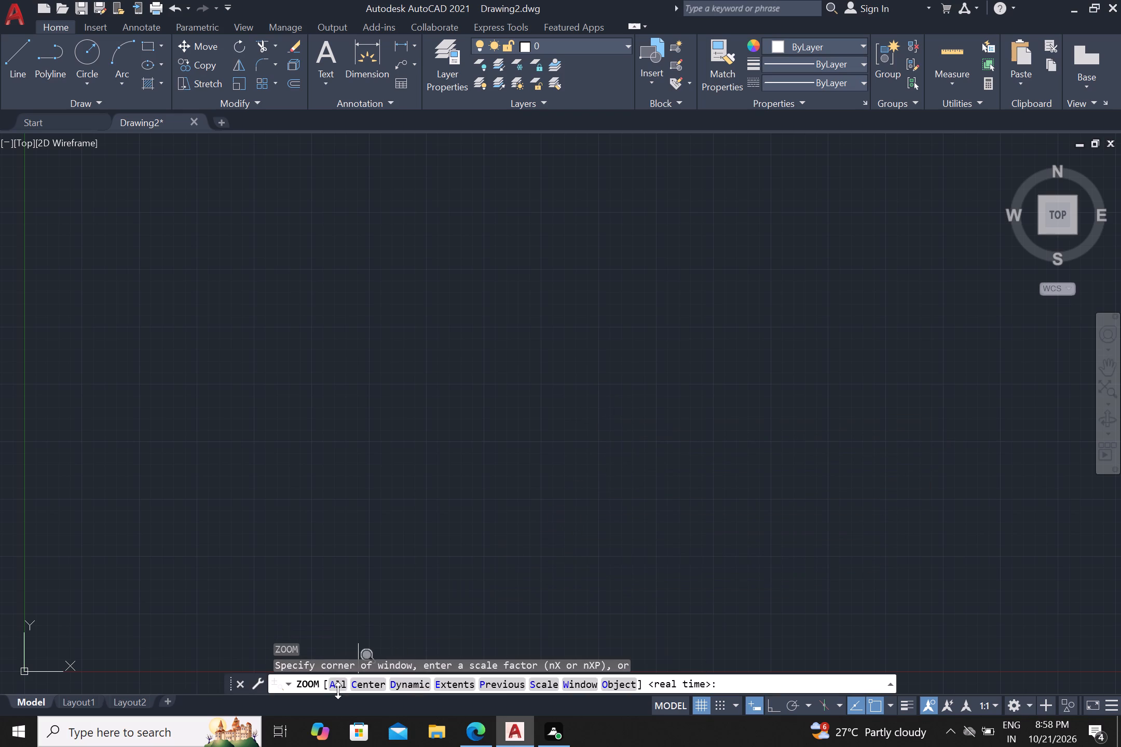
drag(343, 684, 337, 685)
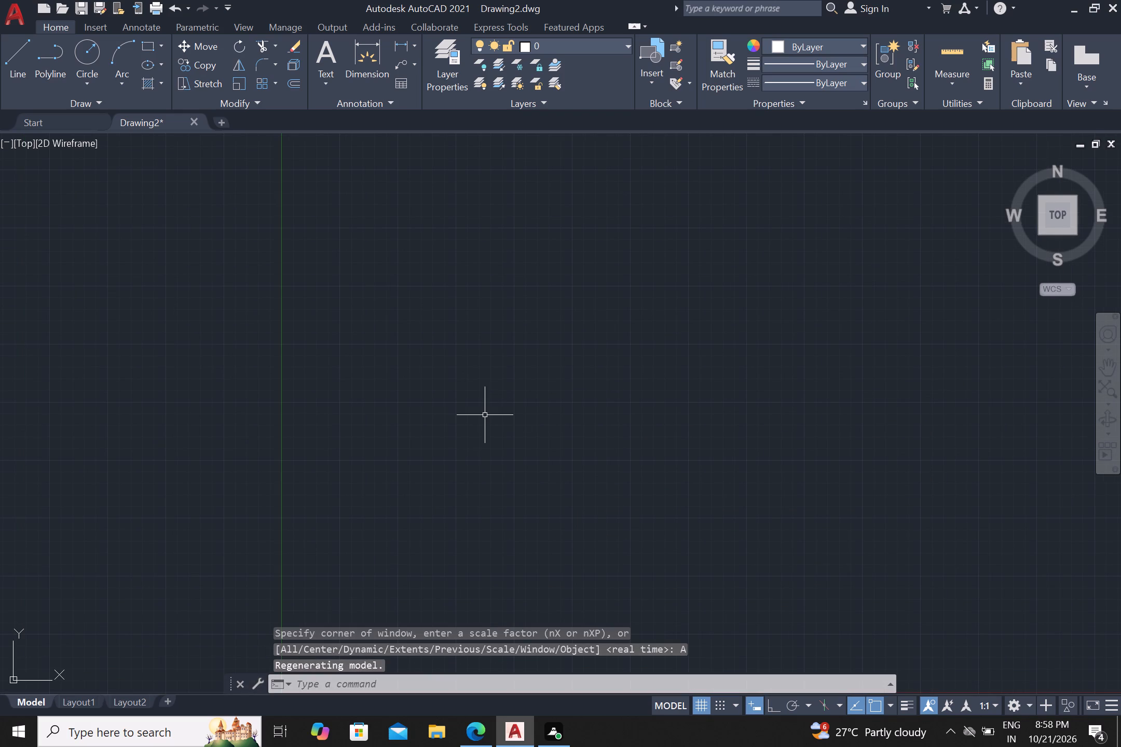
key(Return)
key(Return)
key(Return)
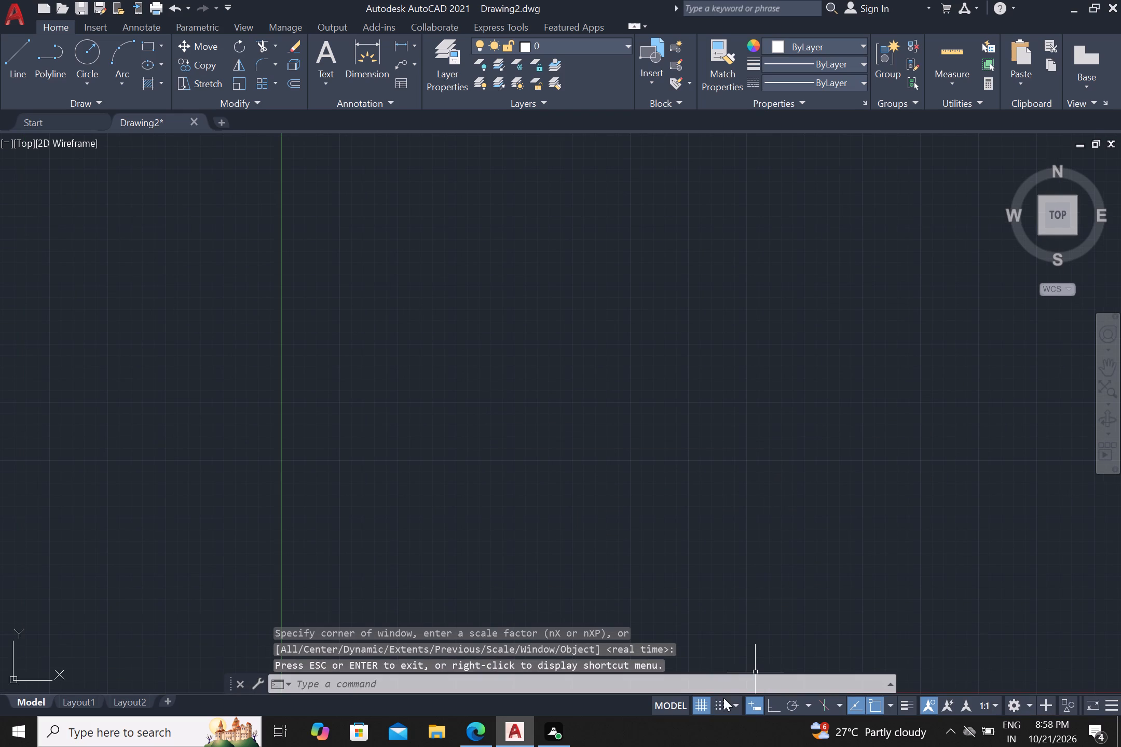
Turn off the grid display in the drawing area.
click(697, 709)
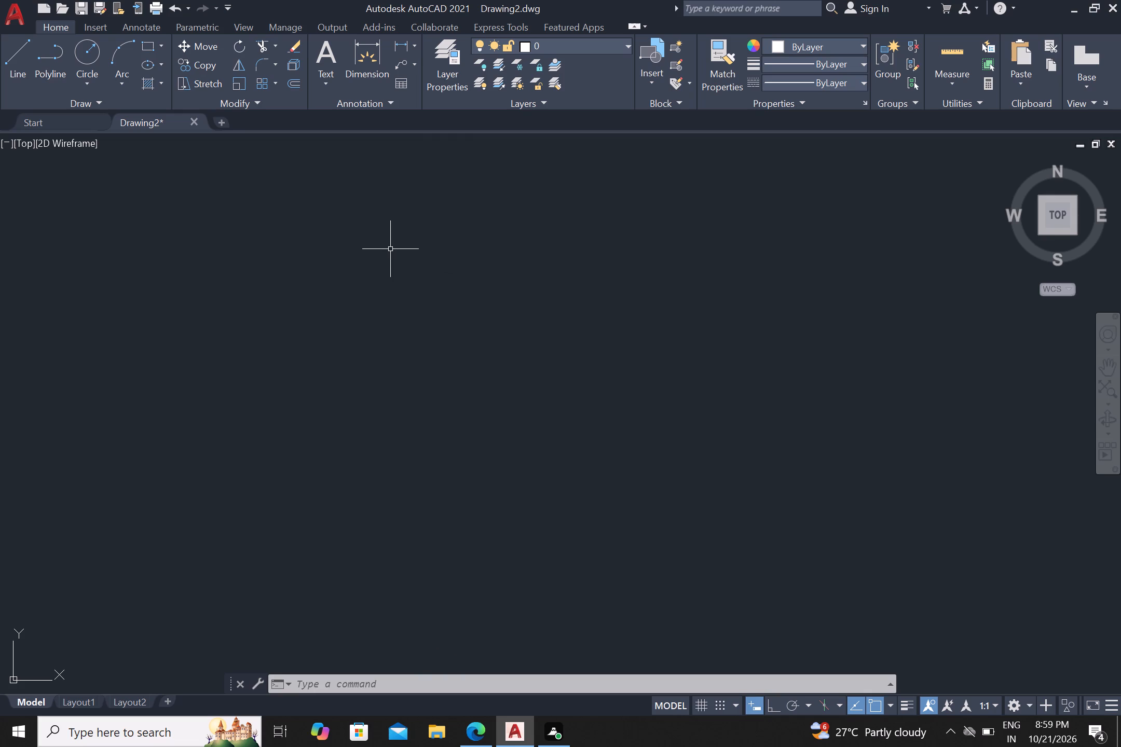
With Ortho mode on, draw a single long horizontal line across the upper part of the drawing area.
key(l)
key(Return)
click(358, 223)
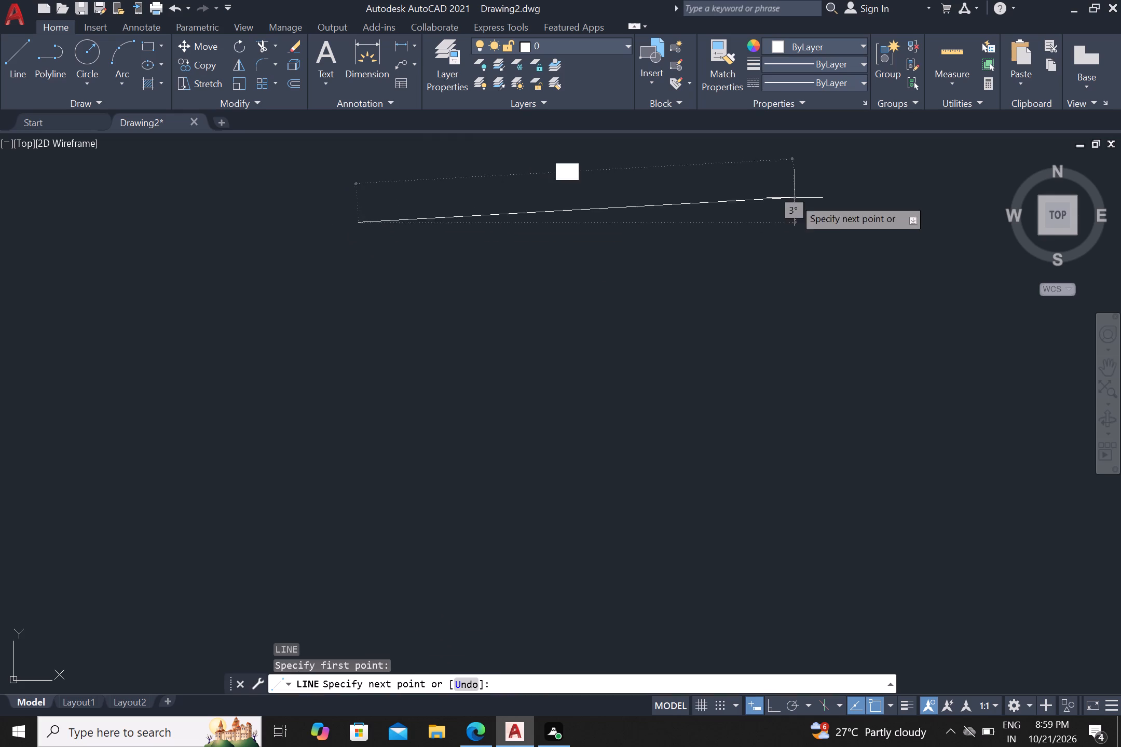
click(777, 712)
click(844, 489)
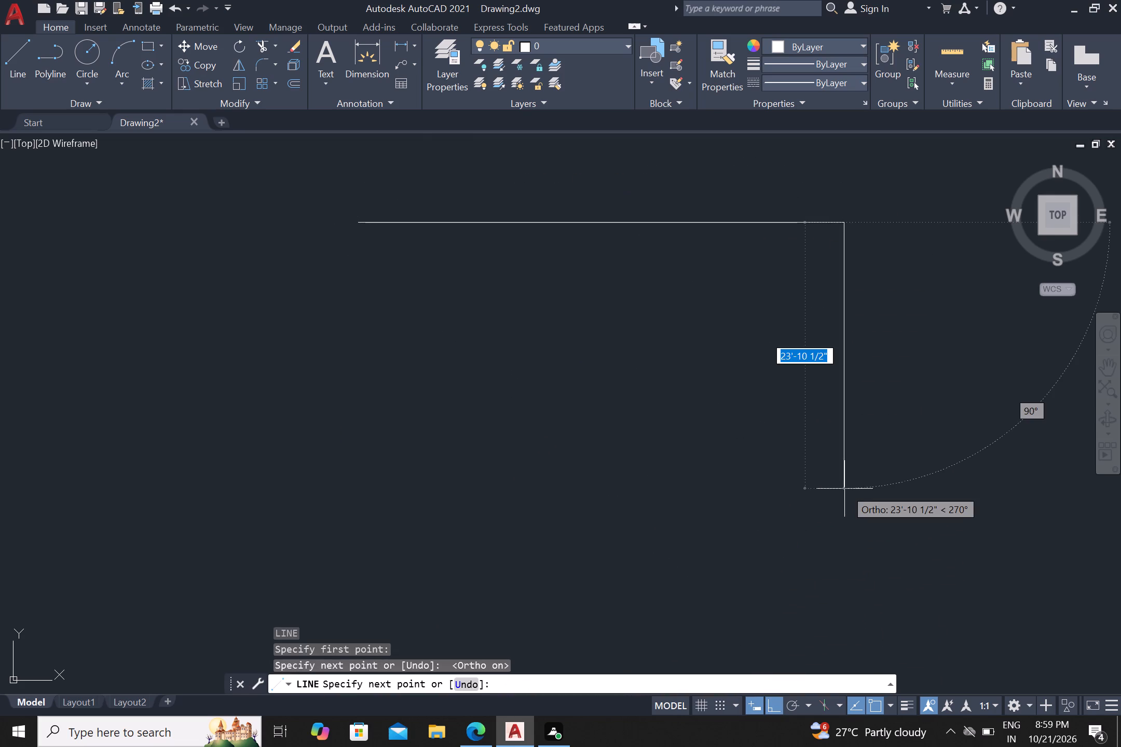
key(Escape)
Offset the horizontal line 9" downward to form the top wall's inner face.
key(o)
key(Return)
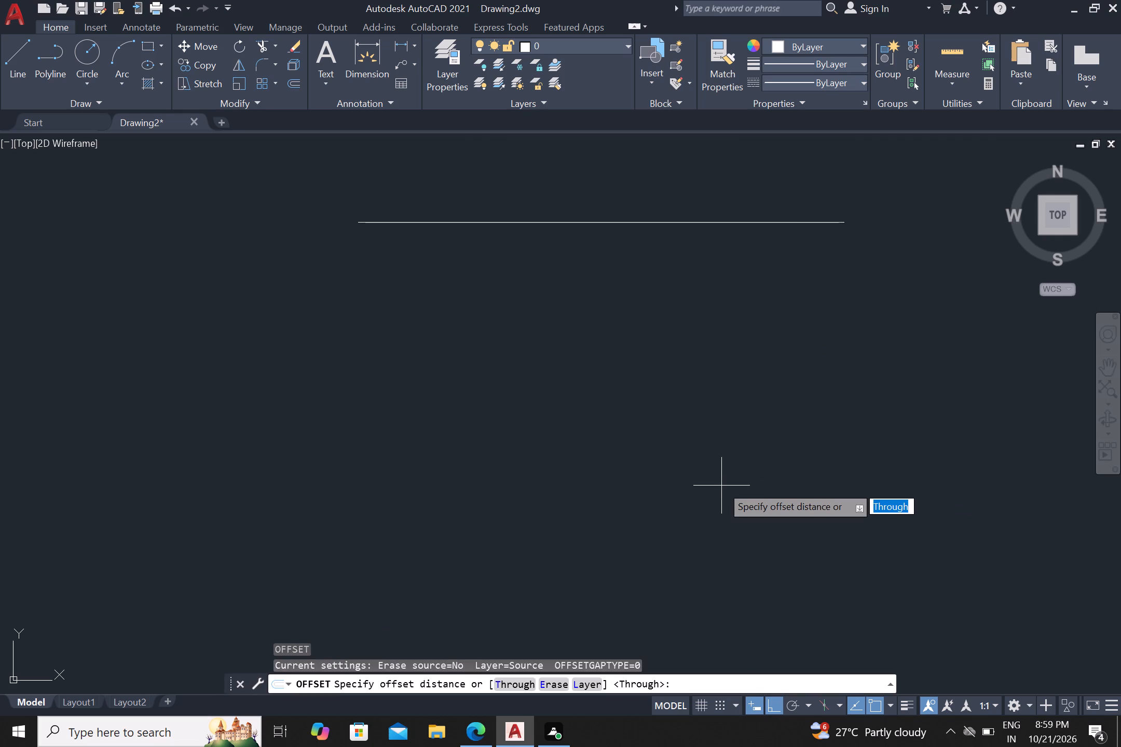
key(9)
key(shift+quotedbl)
key(Return)
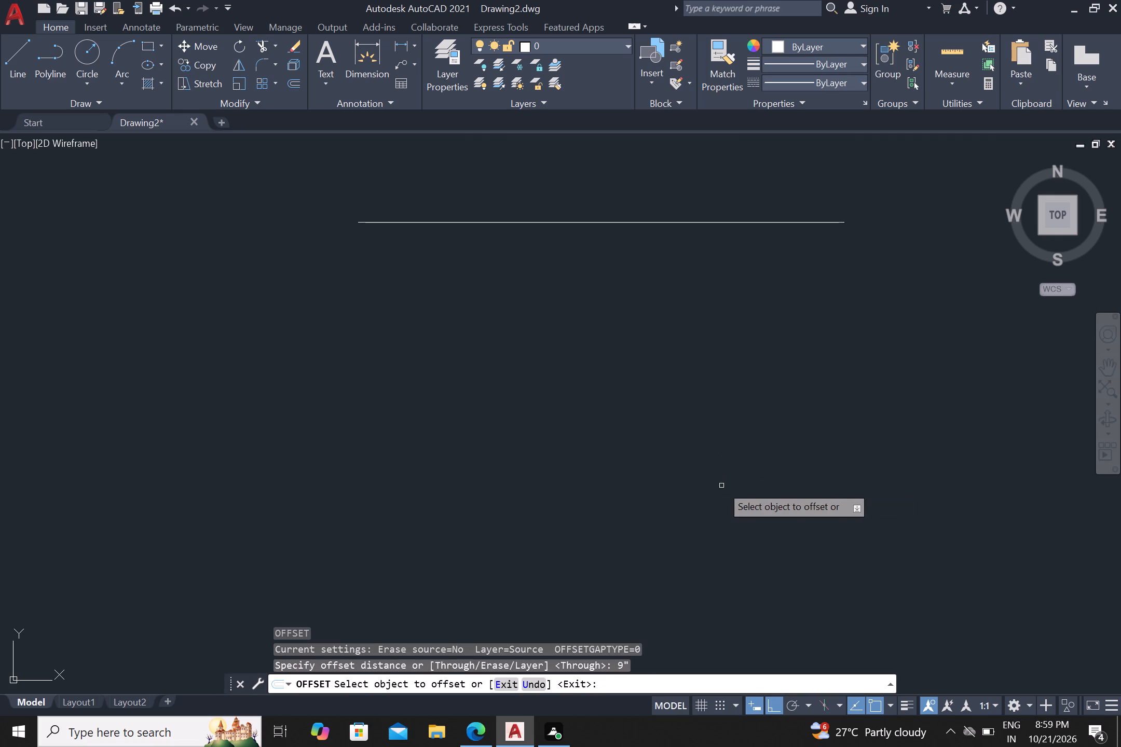
drag(696, 224, 695, 232)
drag(693, 300, 698, 301)
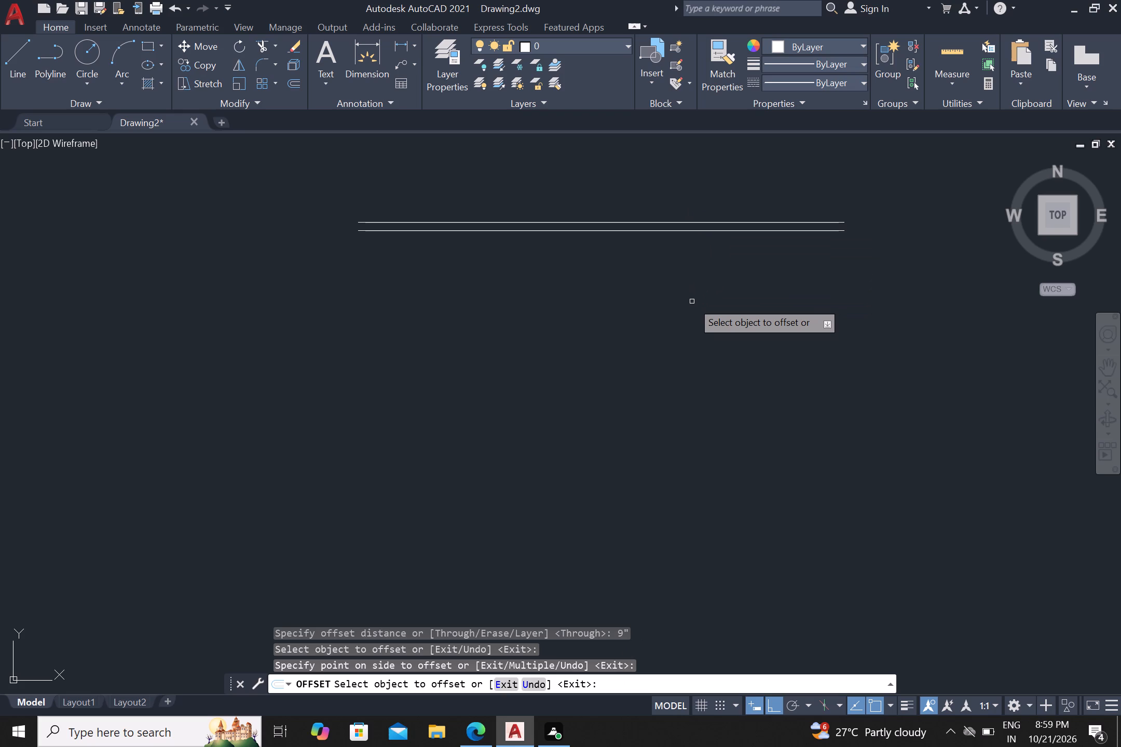
Offset the top wall's lower line 12'2" downward.
click(699, 233)
key(1)
key(2)
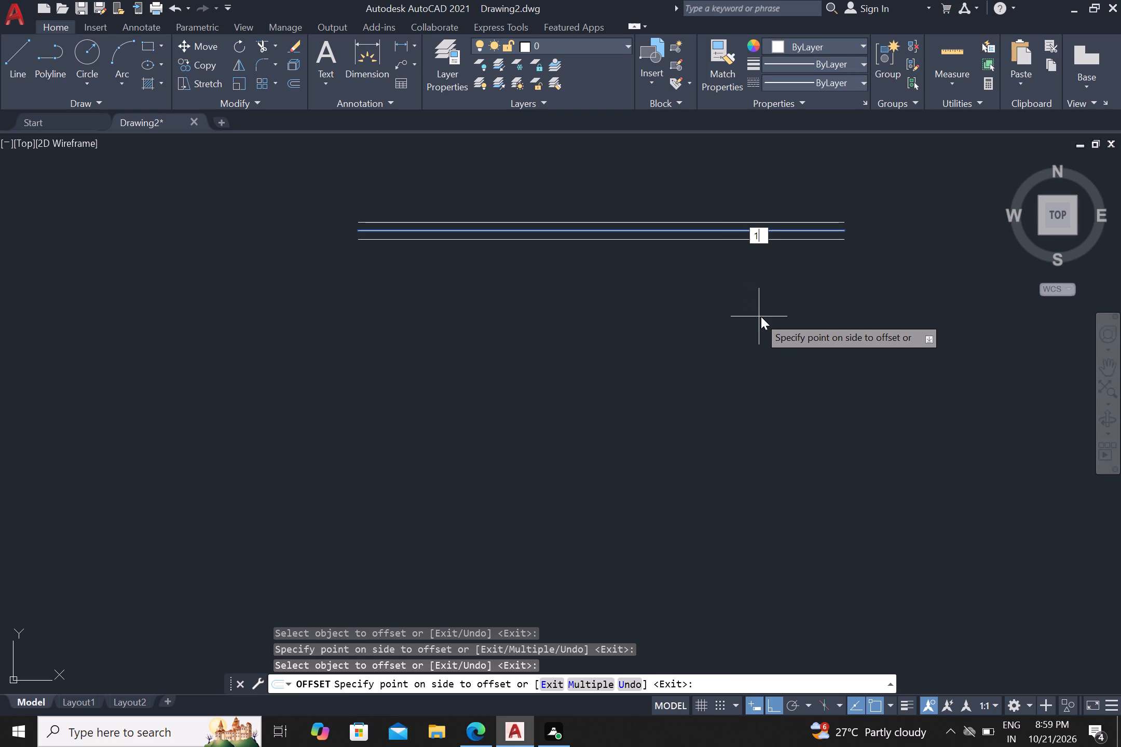
key(apostrophe)
key(2)
key(shift+quotedbl)
key(Return)
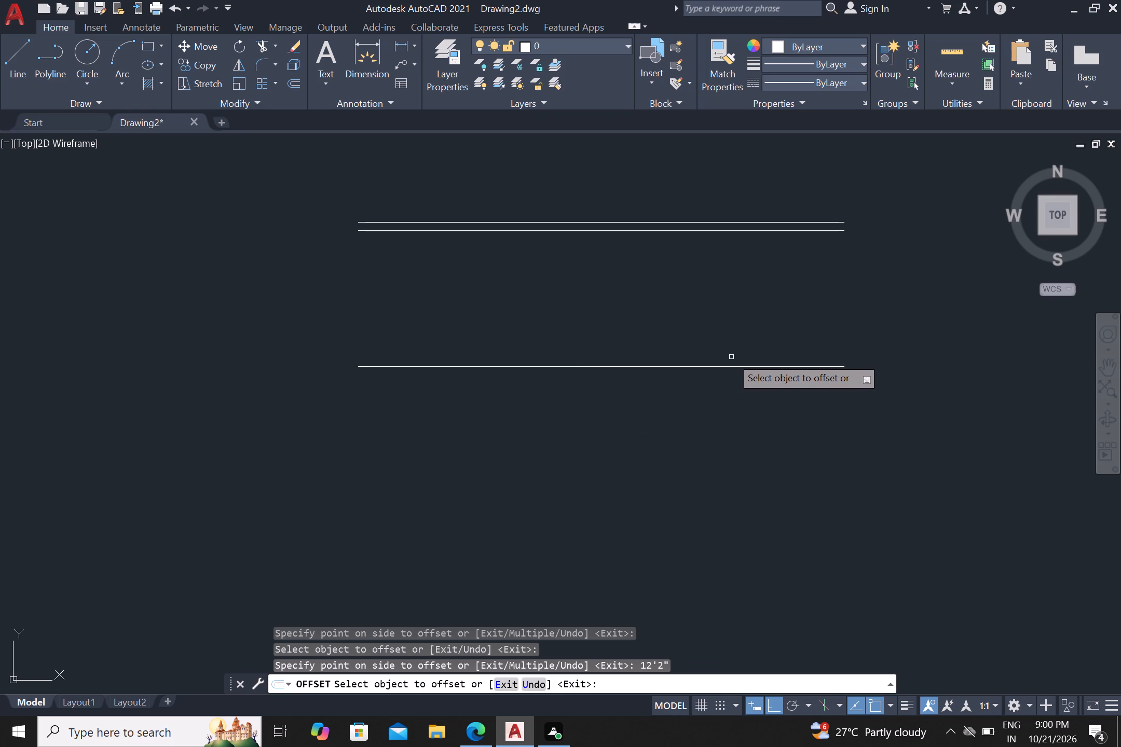
Offset the new lowest line 4.5" downward to form the first interior wall.
click(679, 372)
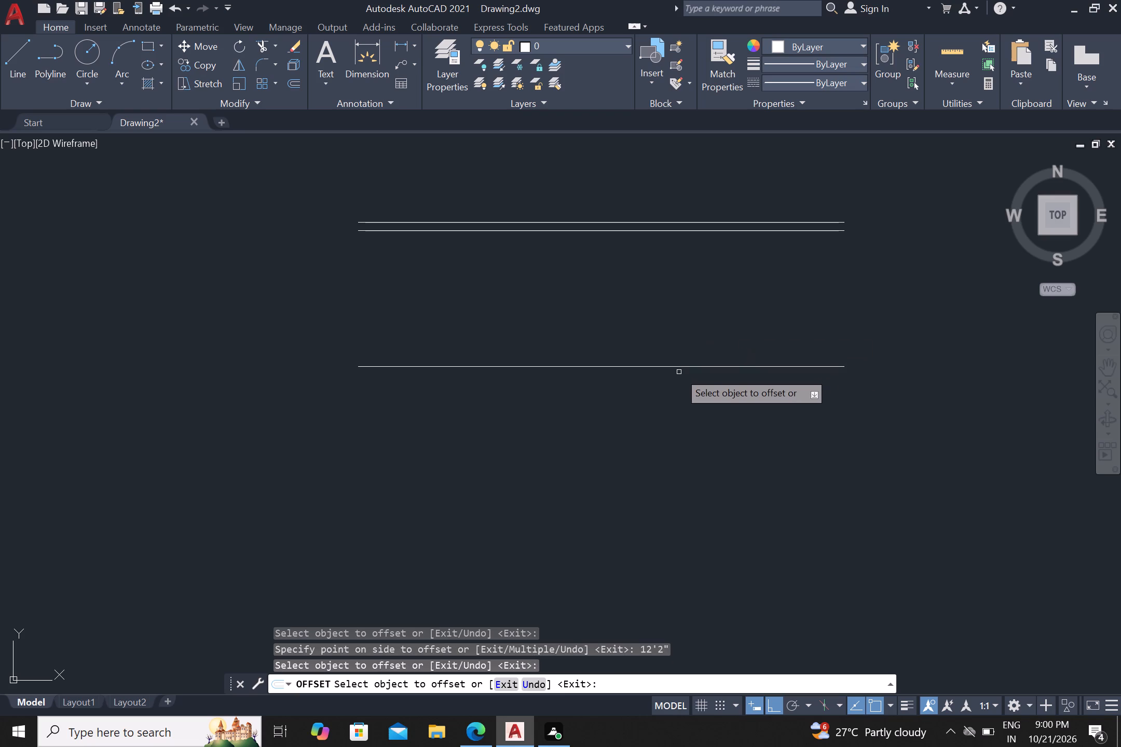
drag(683, 365, 687, 374)
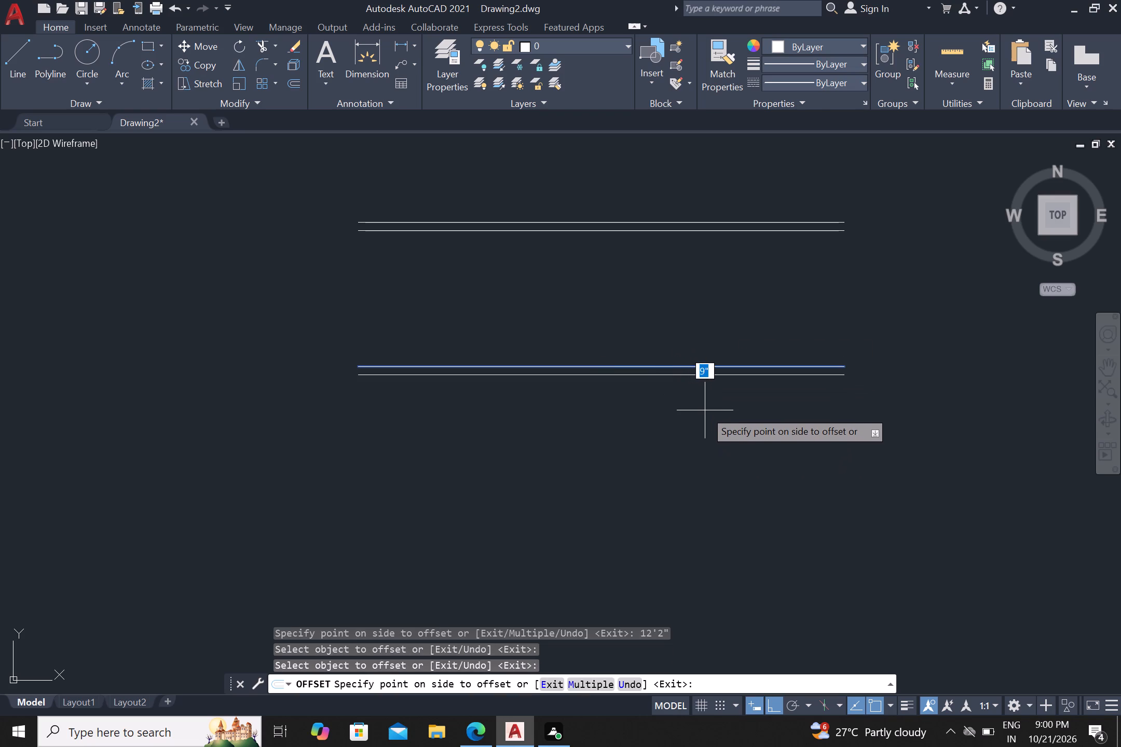
key(4)
key(period)
text(5")
key(Return)
Offset the first interior wall's lower line 16'8" downward.
drag(682, 371, 683, 384)
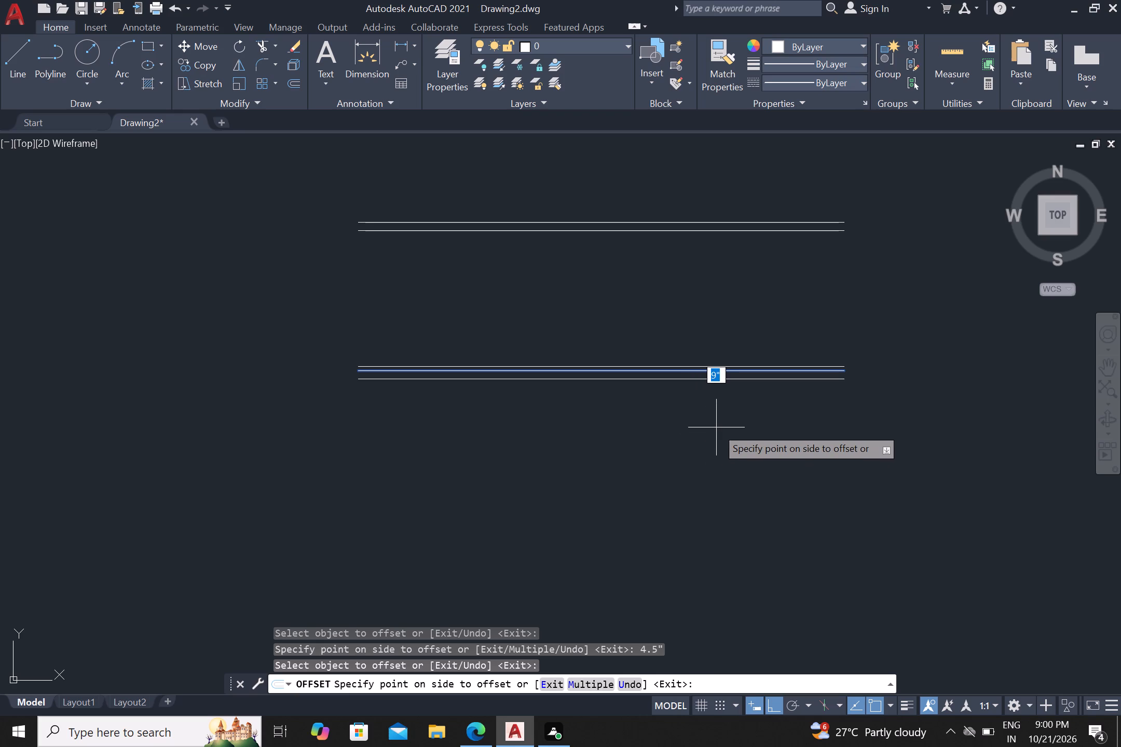
key(1)
key(6)
text('8)
key(shift+quotedbl)
key(Return)
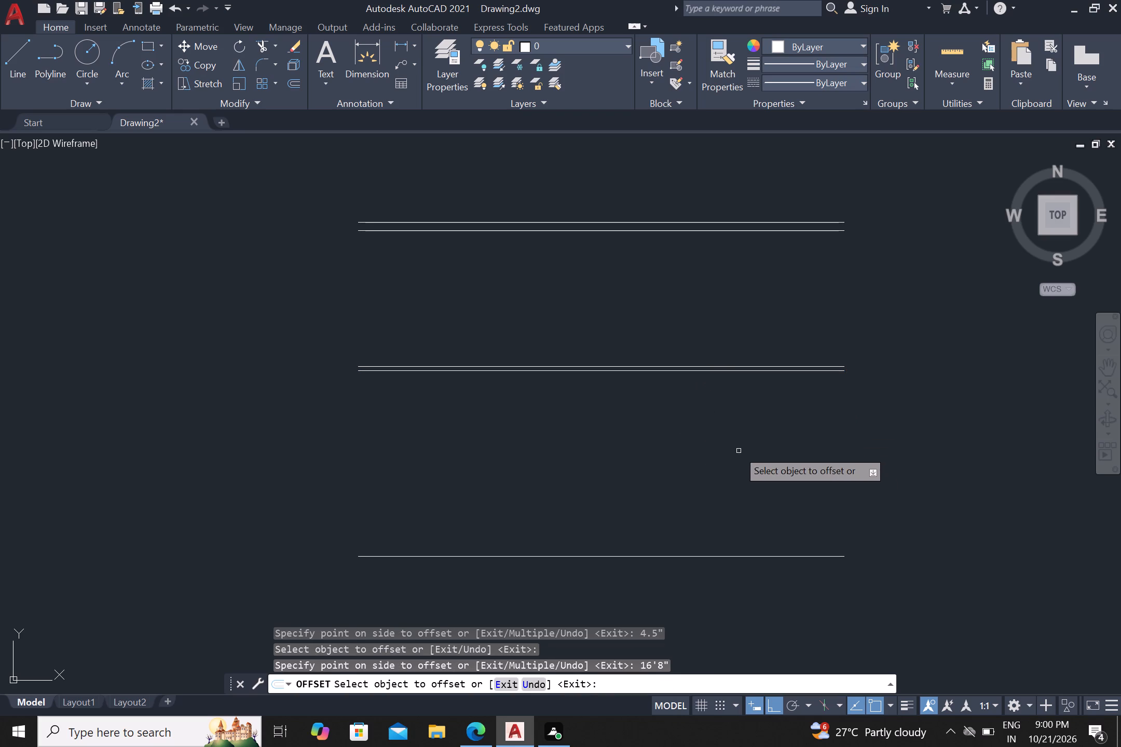
Offset the new lowest line 4.5" downward to form the second interior wall.
middle_drag(731, 444, 726, 333)
drag(674, 444, 677, 456)
key(4)
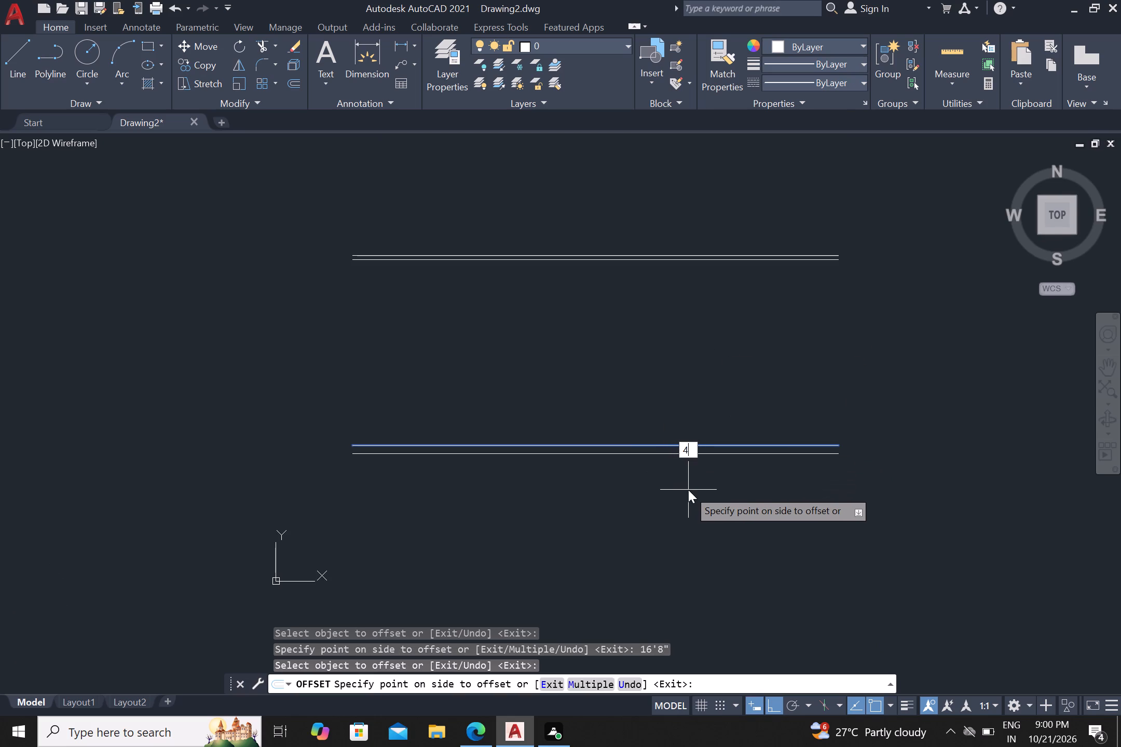
key(period)
key(5)
key(shift+quotedbl)
key(Return)
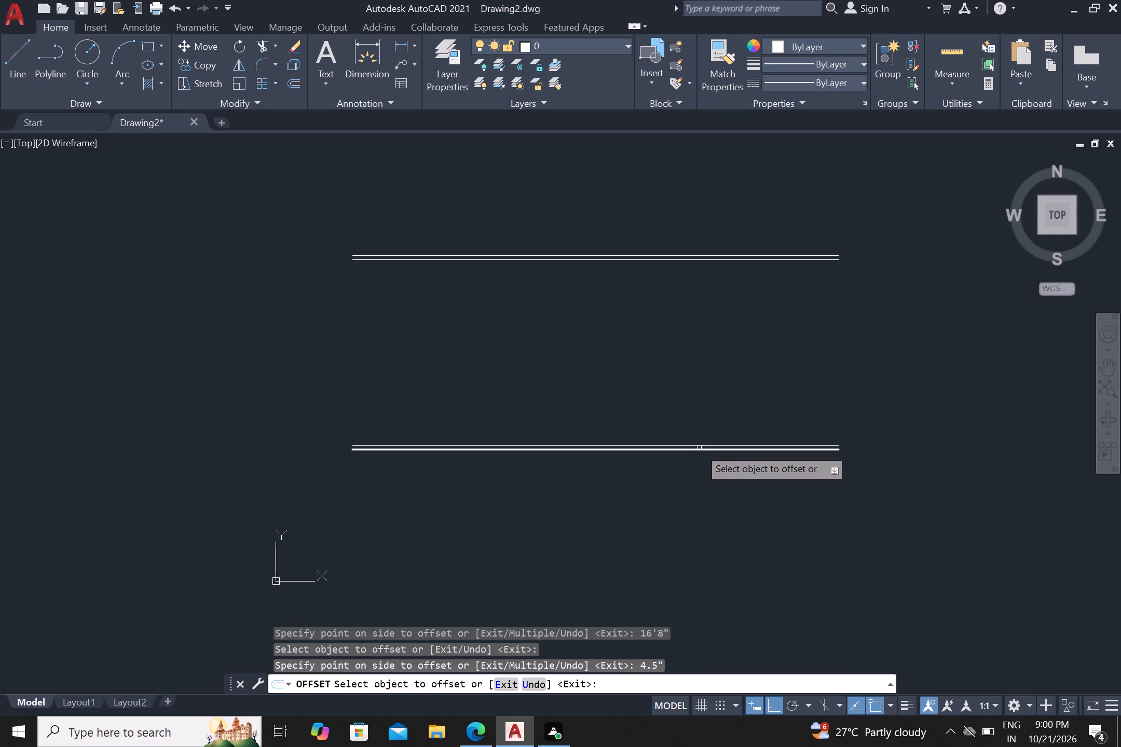
Offset the second interior wall's lower line 4' downward.
click(702, 450)
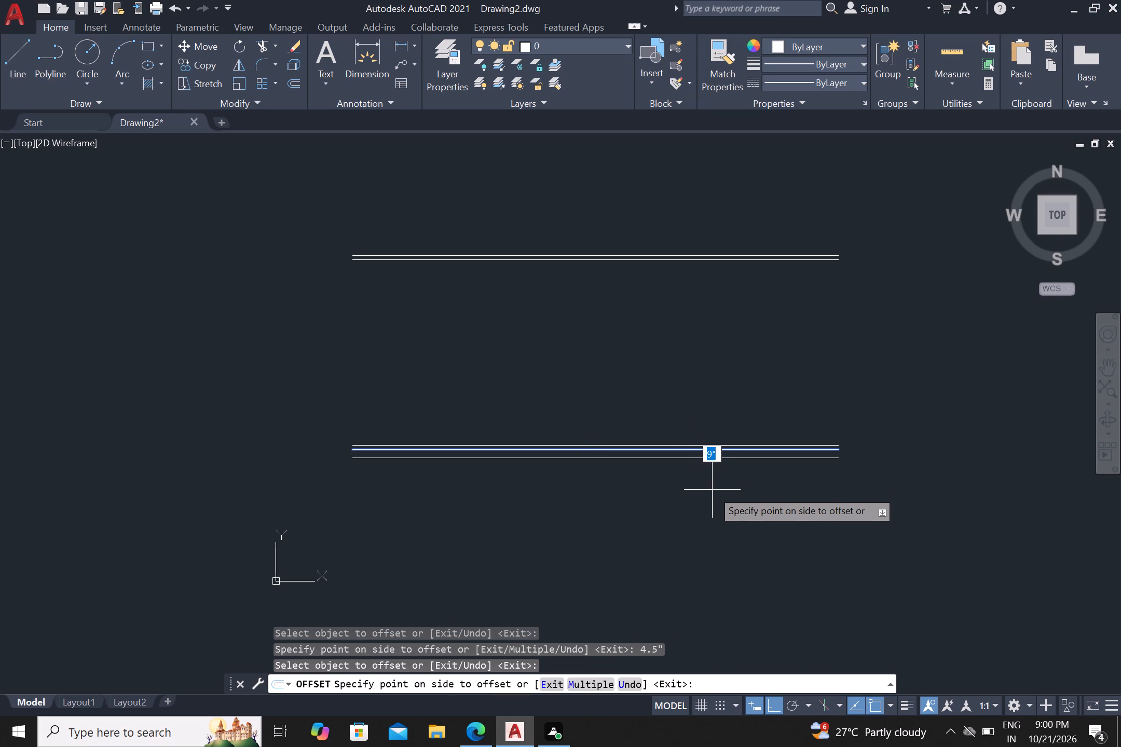
key(4)
key(apostrophe)
key(Return)
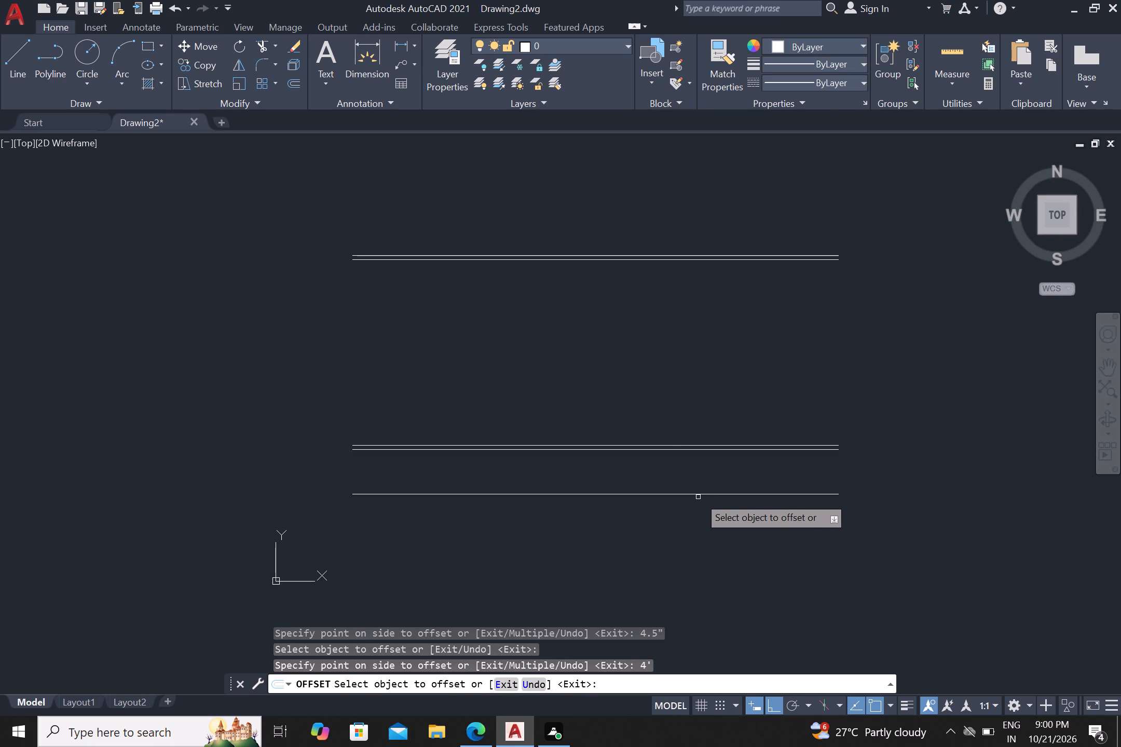
Offset the lowest line 9" downward to form the bottom wall, and end the Offset command.
click(702, 494)
click(718, 536)
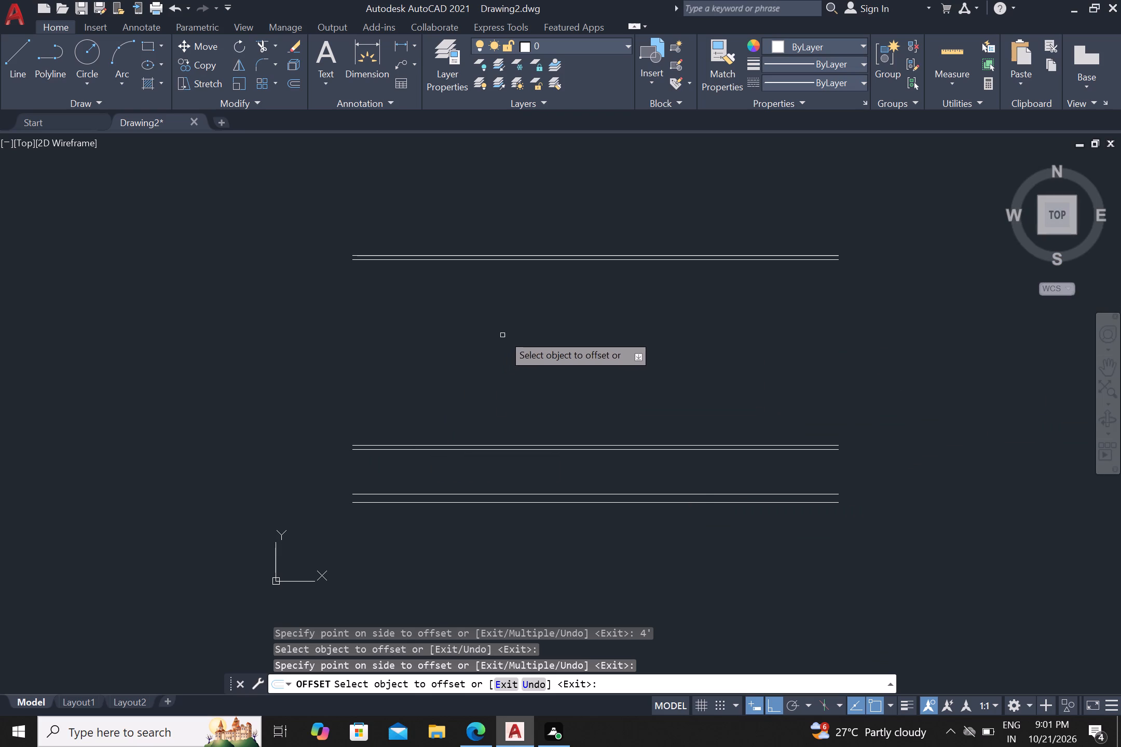
middle_drag(563, 334, 560, 330)
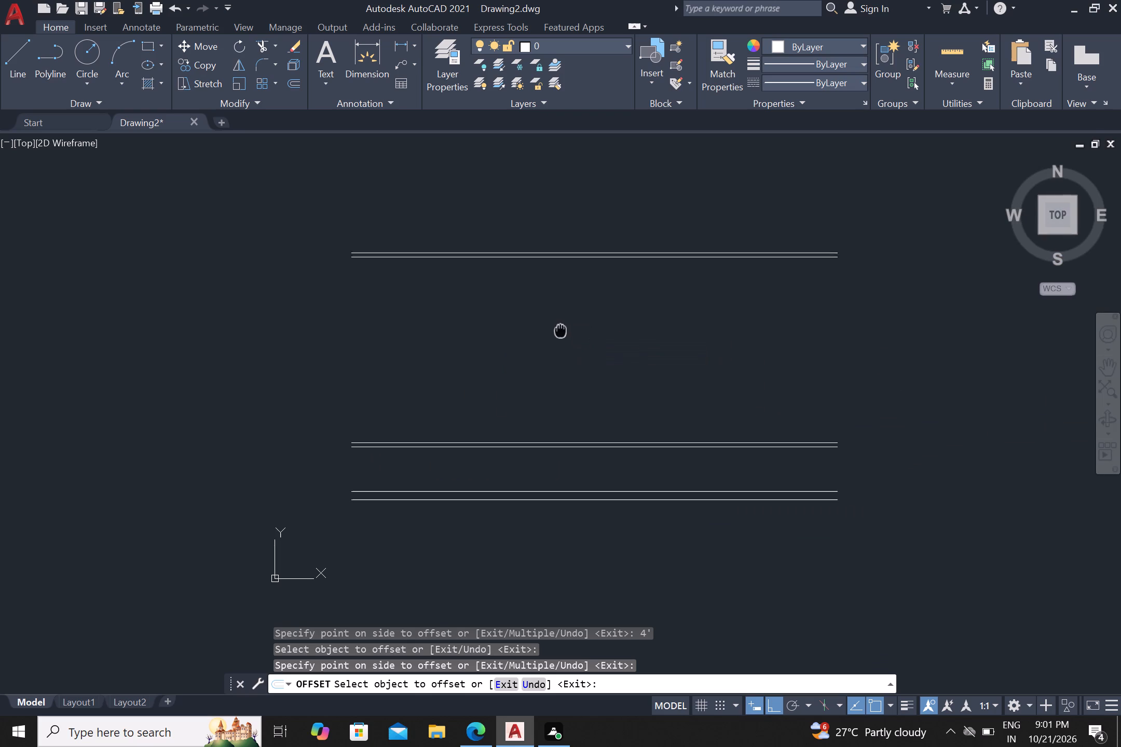
middle_drag(560, 330, 559, 312)
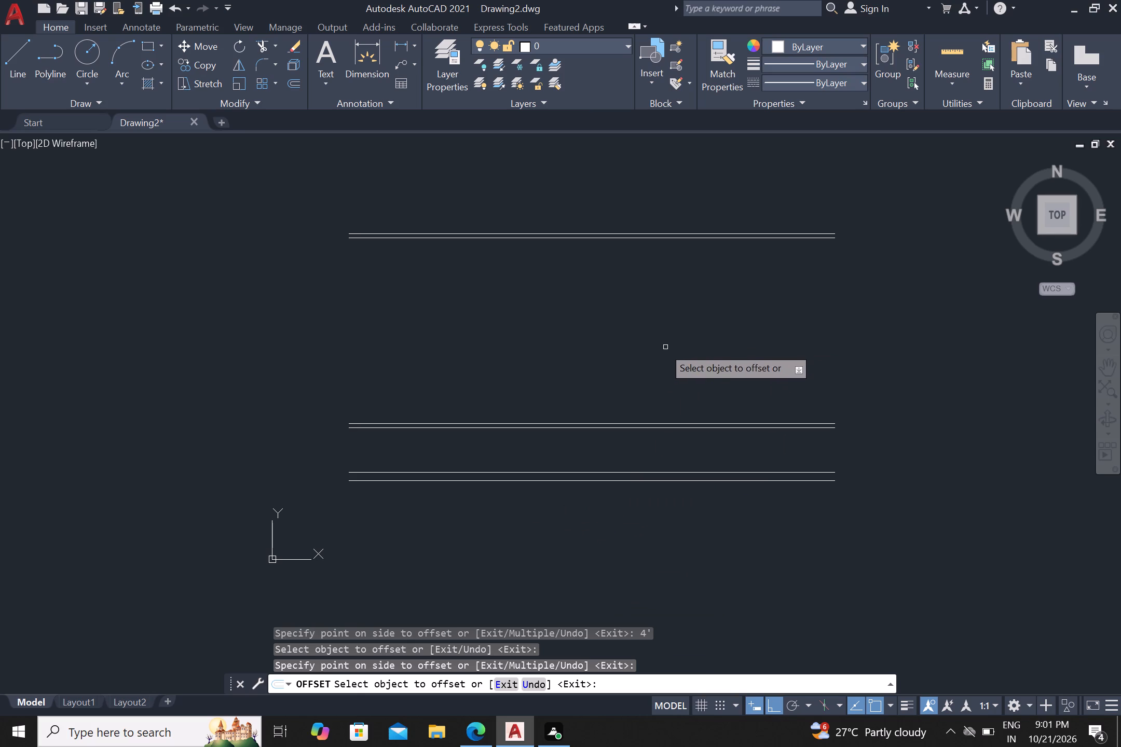
scroll(637, 338, down, 1)
middle_drag(639, 330, 621, 389)
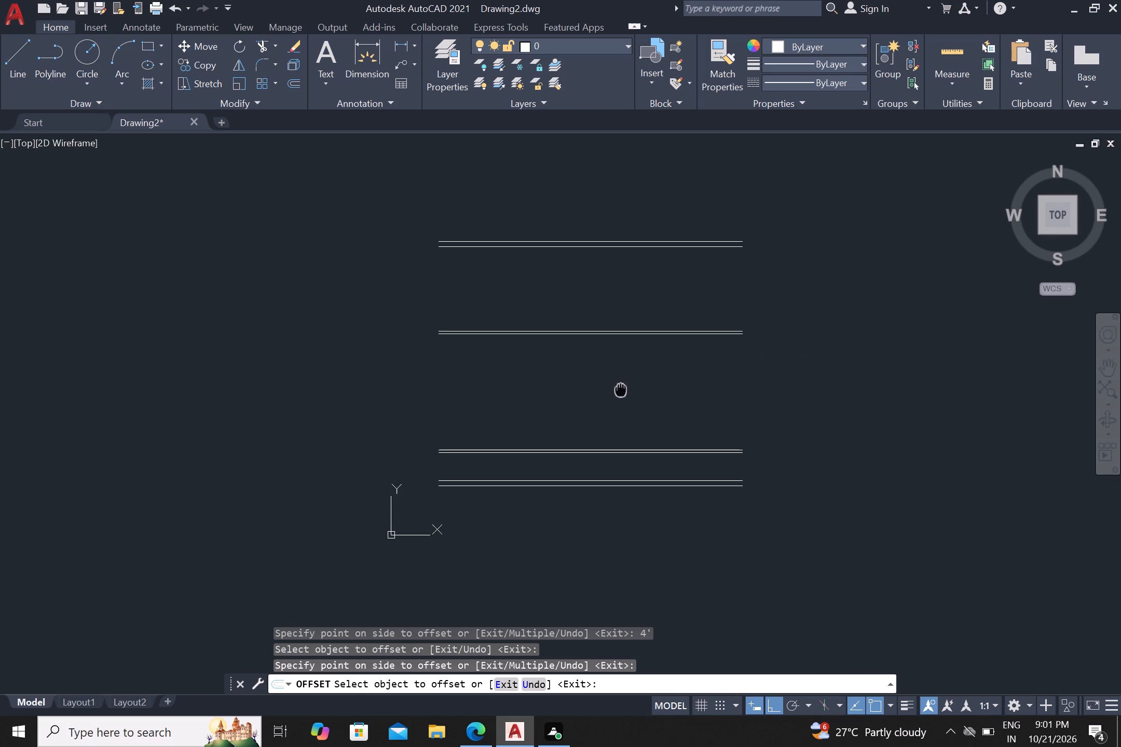
middle_drag(621, 389, 621, 390)
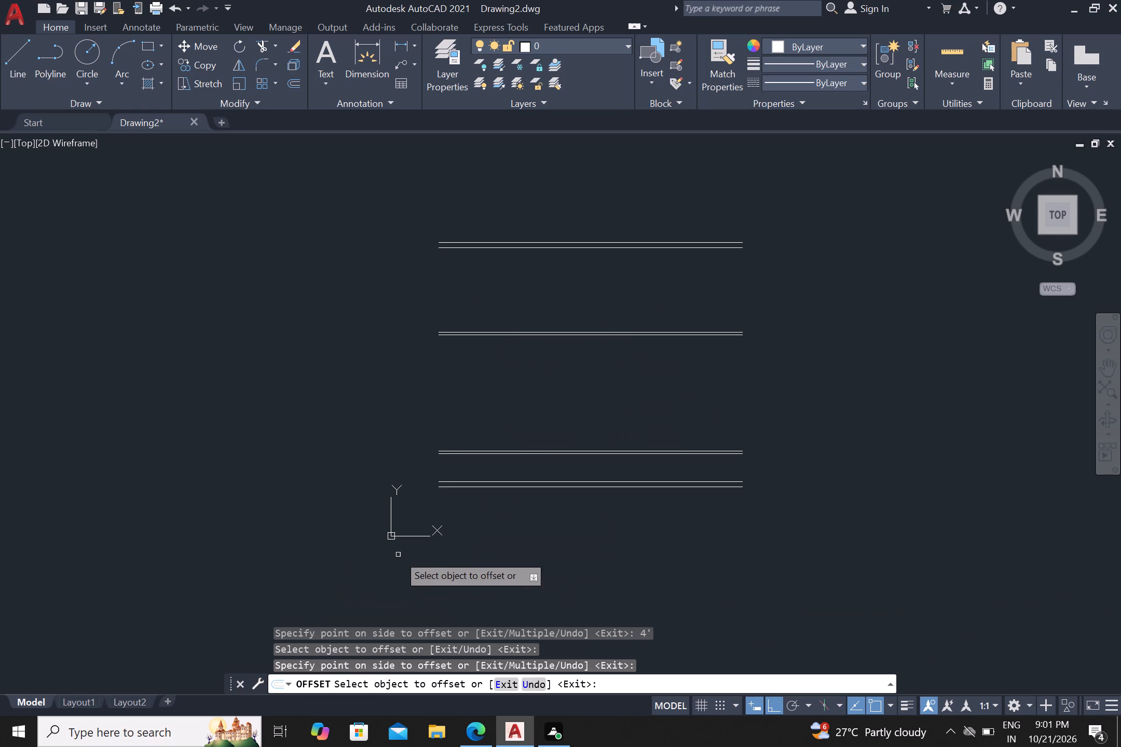
click(390, 540)
key(Escape)
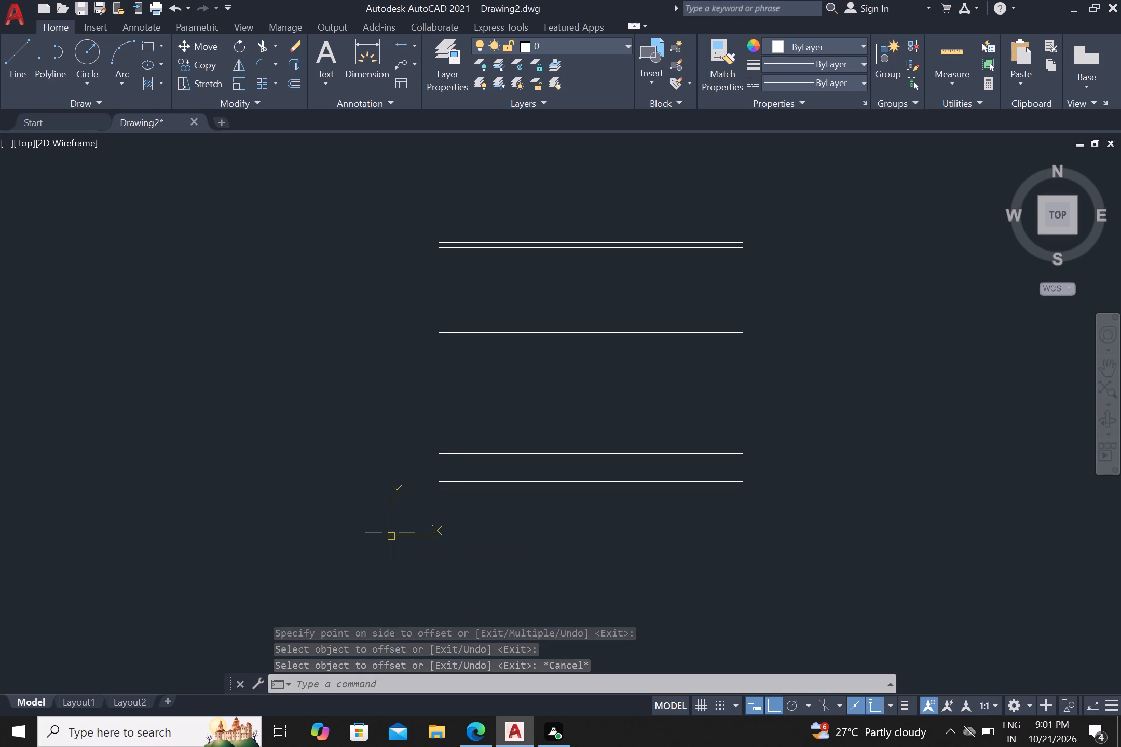
Move the UCS origin horizontally to the left, well clear of the wall lines, and deselect the UCS icon.
click(392, 538)
click(392, 538)
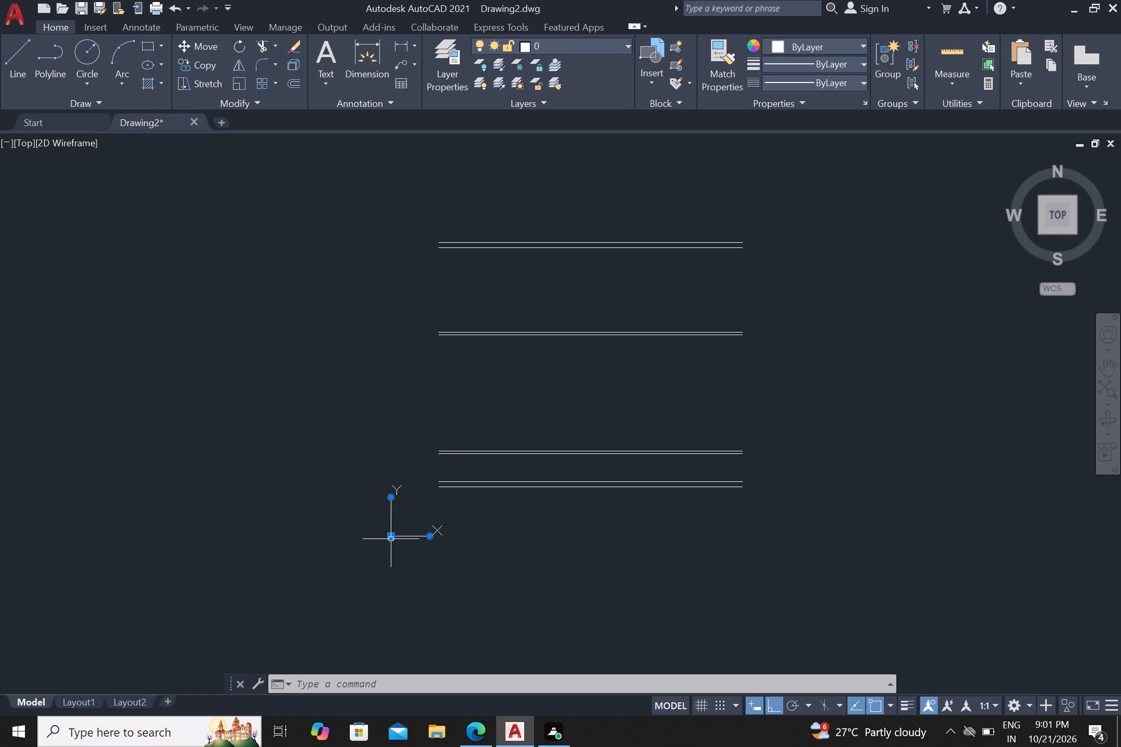
click(391, 539)
click(392, 536)
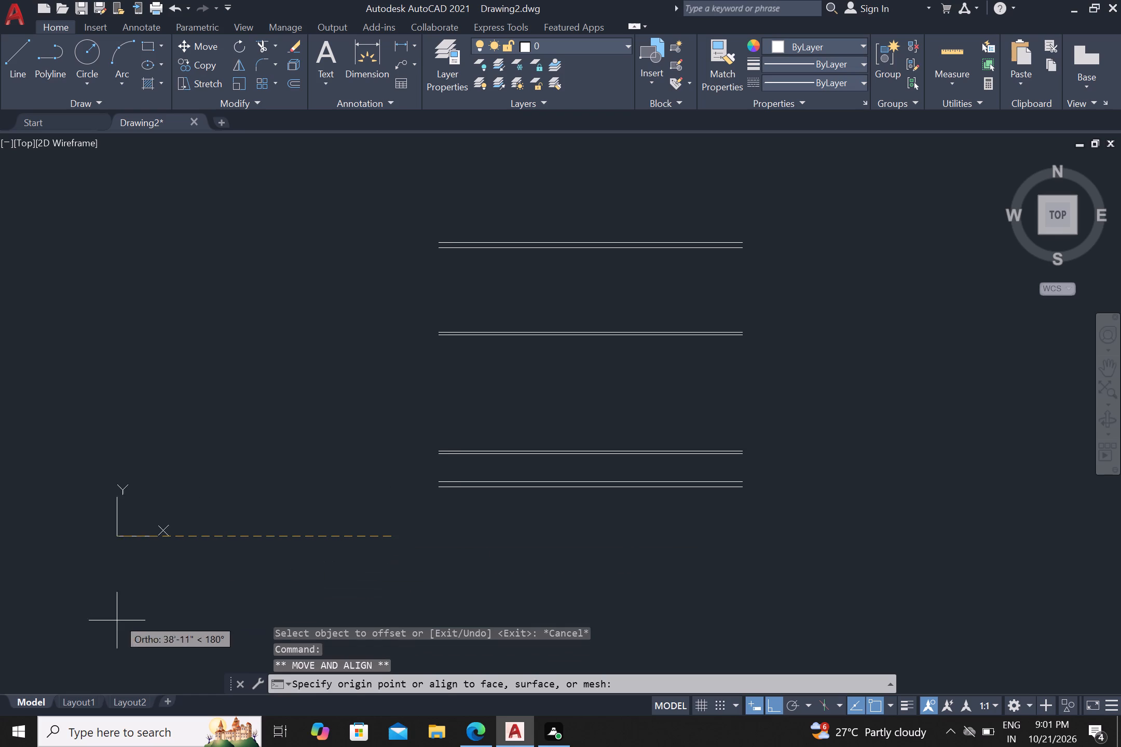
drag(87, 631, 93, 628)
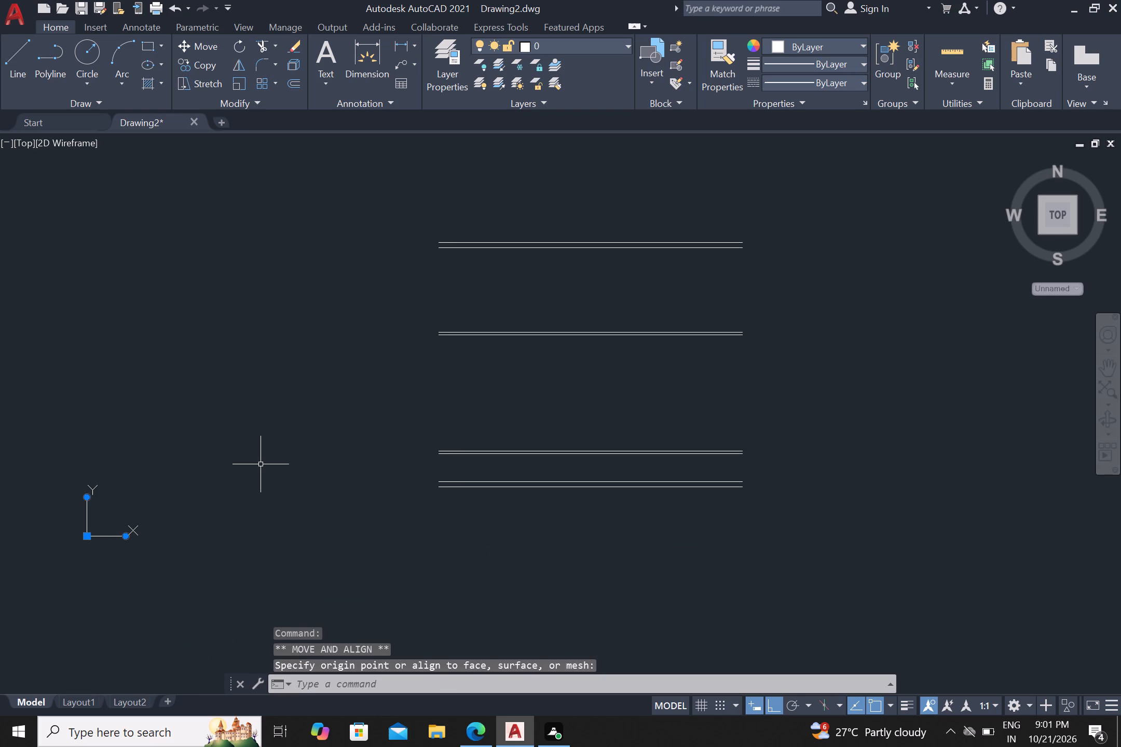
key(Escape)
Draw a vertical line about 44' long from the top line's left end downward past the bottom wall.
key(l)
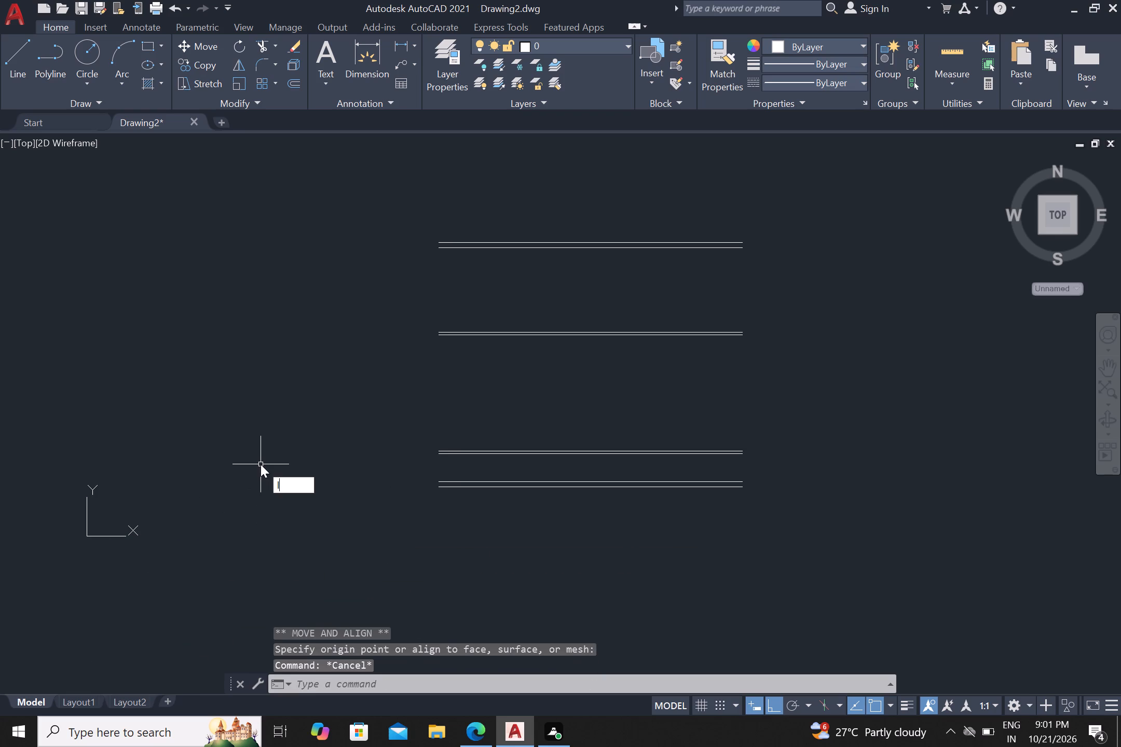
key(Return)
key(Escape)
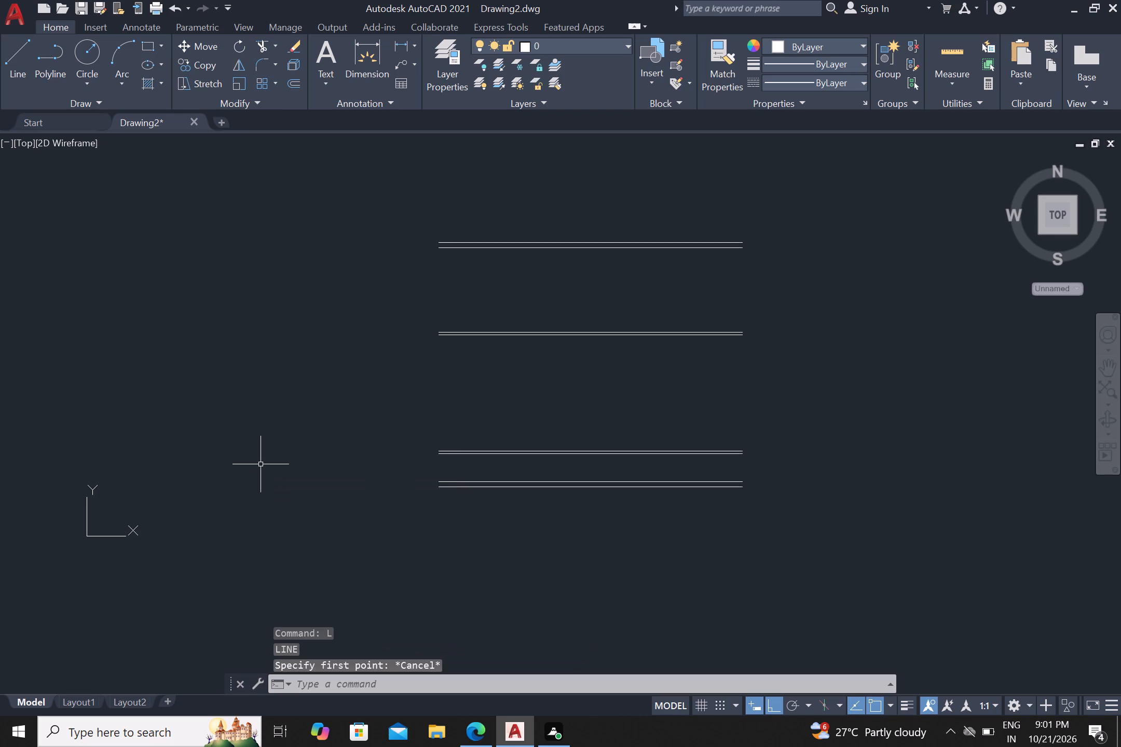
key(Return)
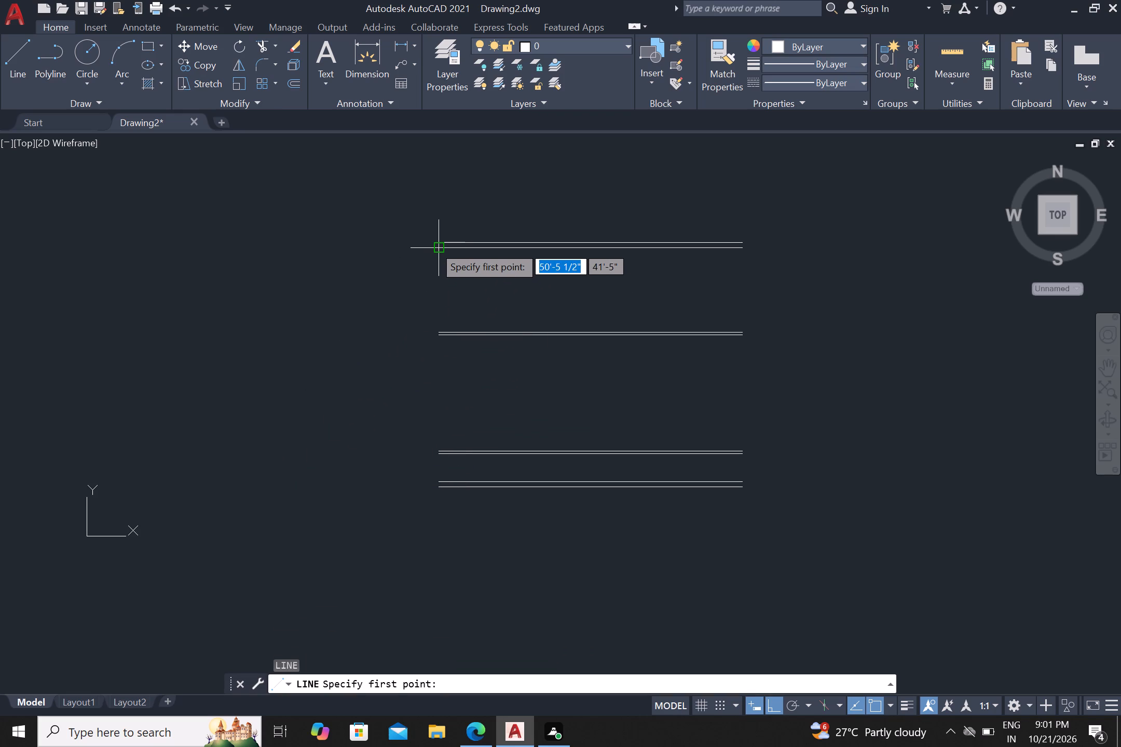
scroll(433, 243, up, 1)
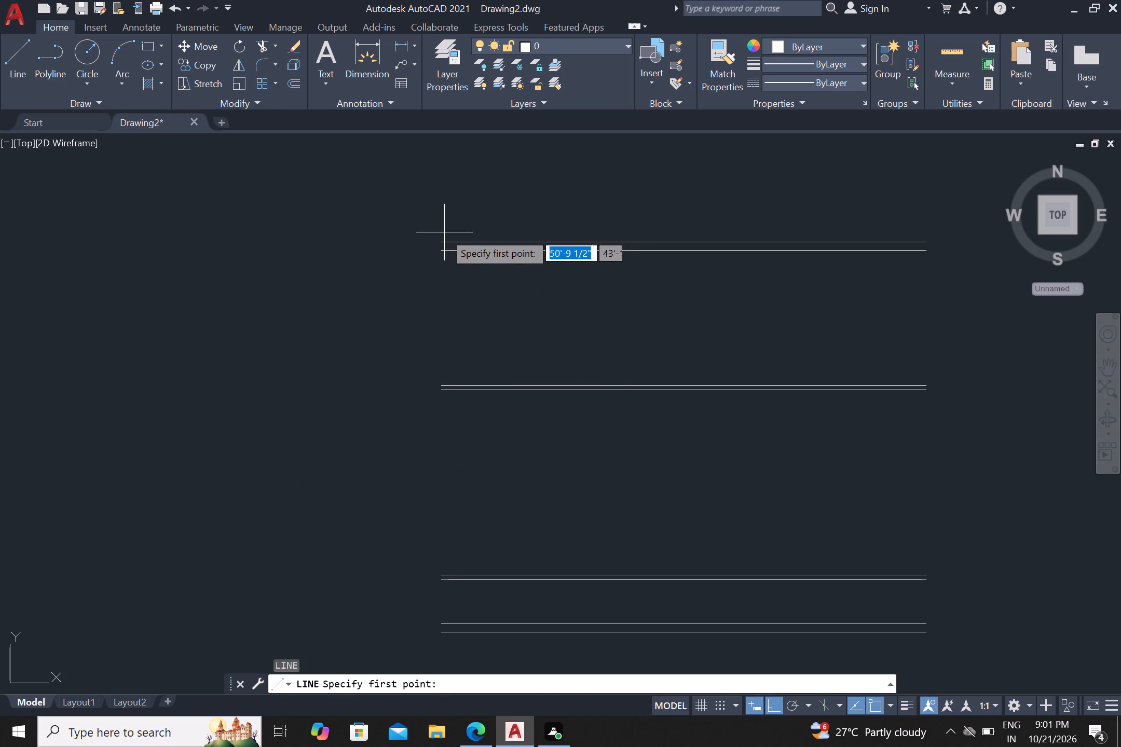
click(442, 244)
scroll(440, 244, down, 2)
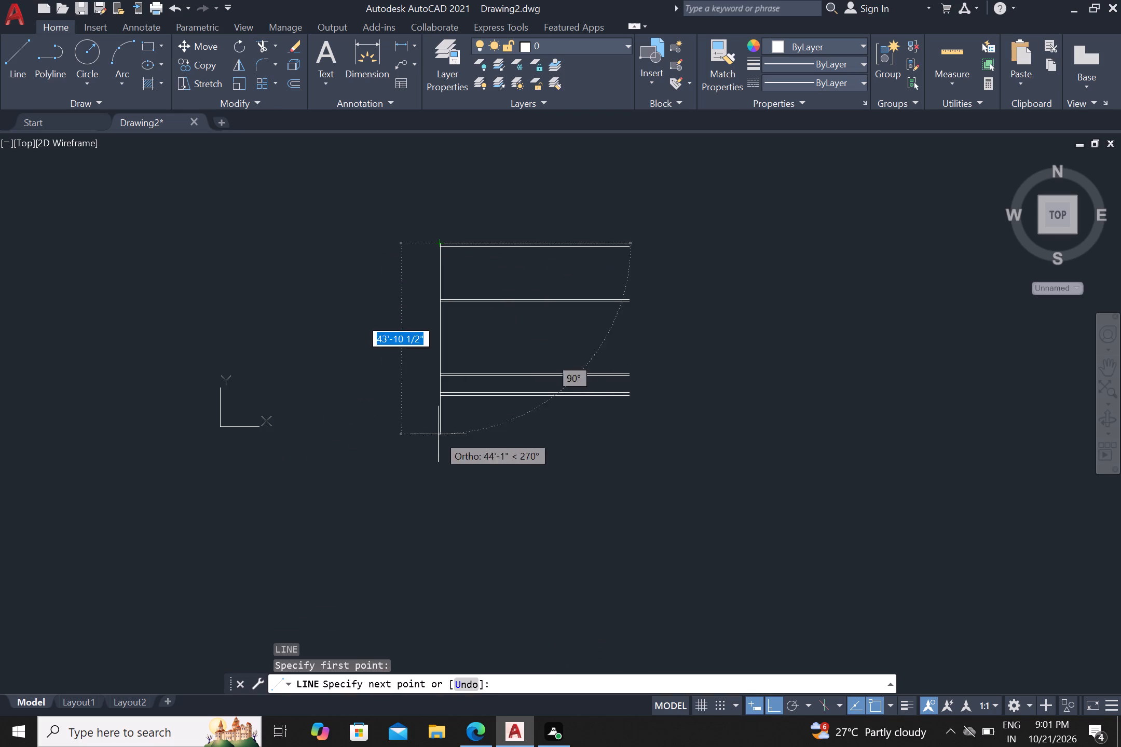
click(438, 432)
key(Escape)
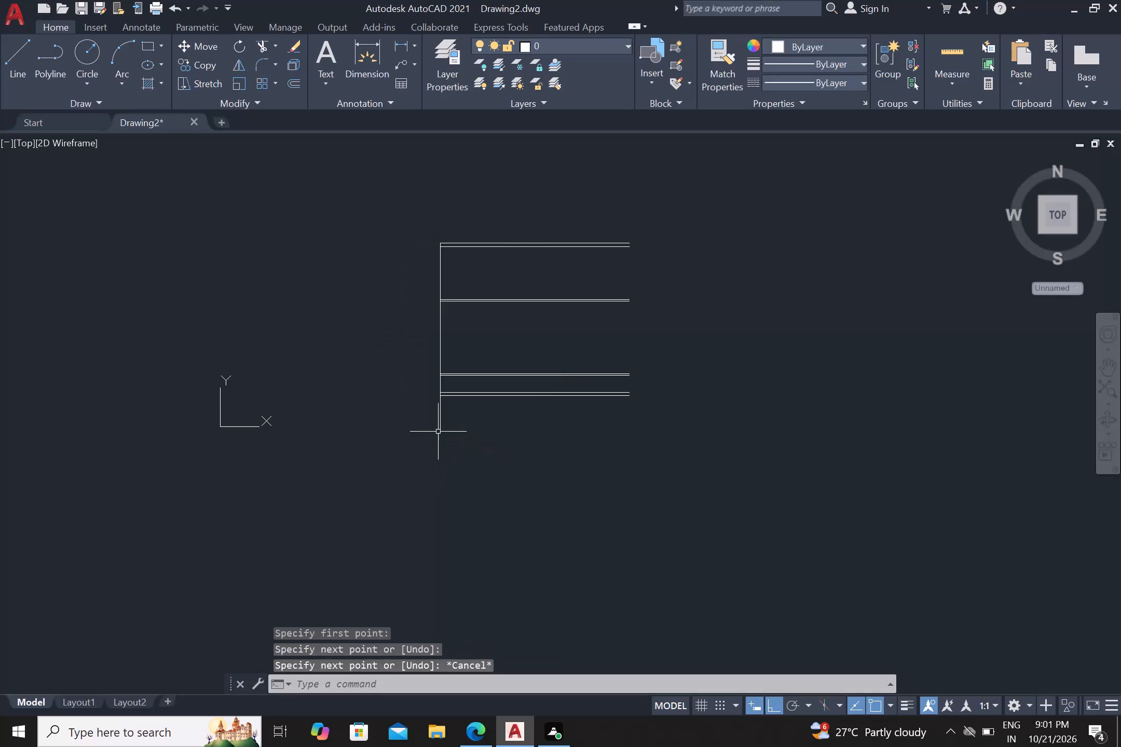
scroll(405, 271, up, 1)
Offset the vertical line at the plan's left edge 9" to the right to form the left outer wall.
scroll(405, 271, up, 1)
scroll(487, 269, down, 1)
middle_drag(472, 286, 364, 287)
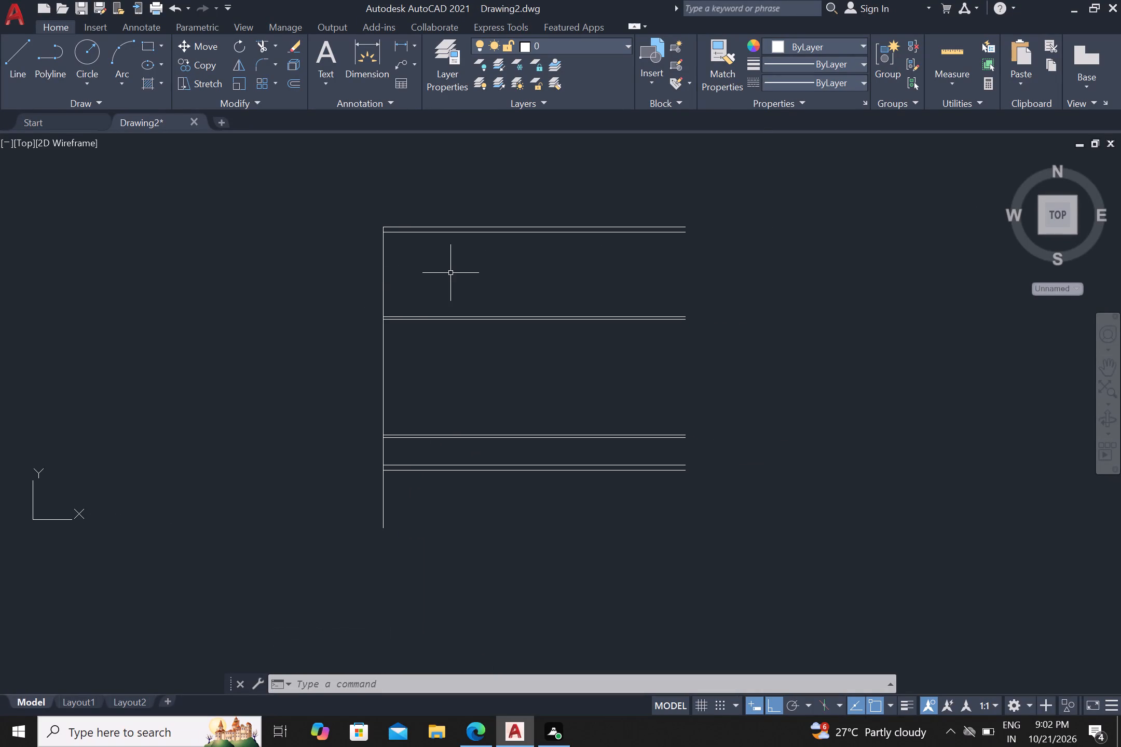
key(Escape)
key(o)
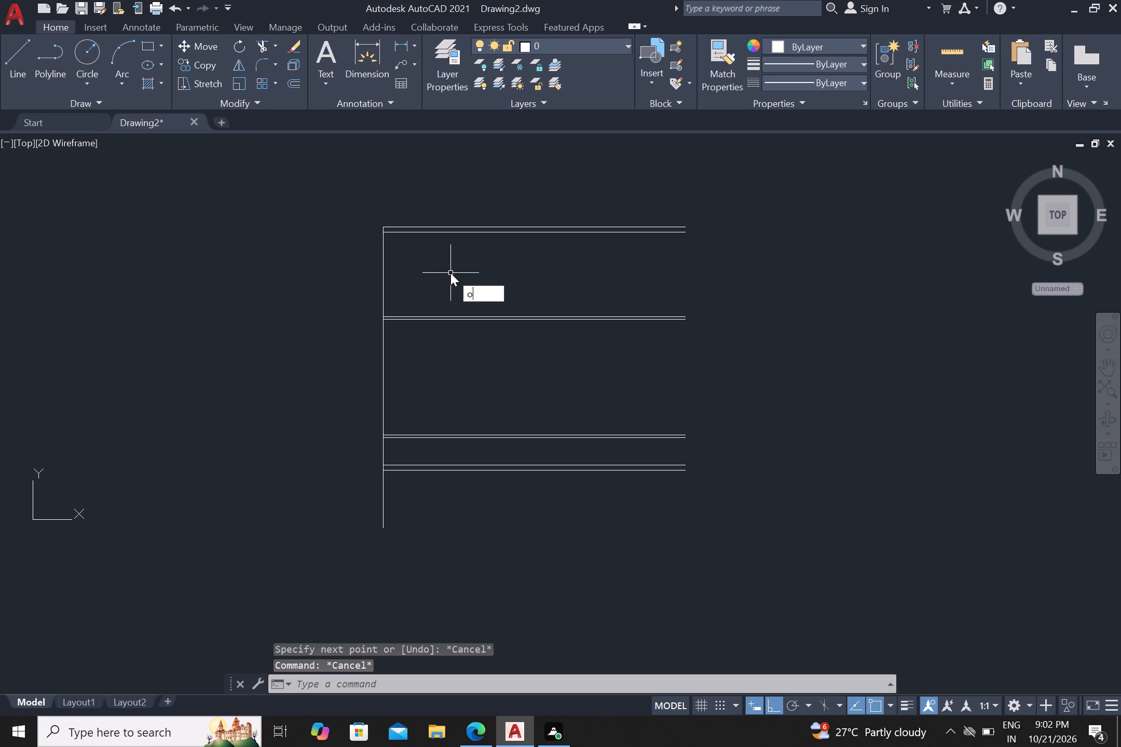
key(Return)
key(9)
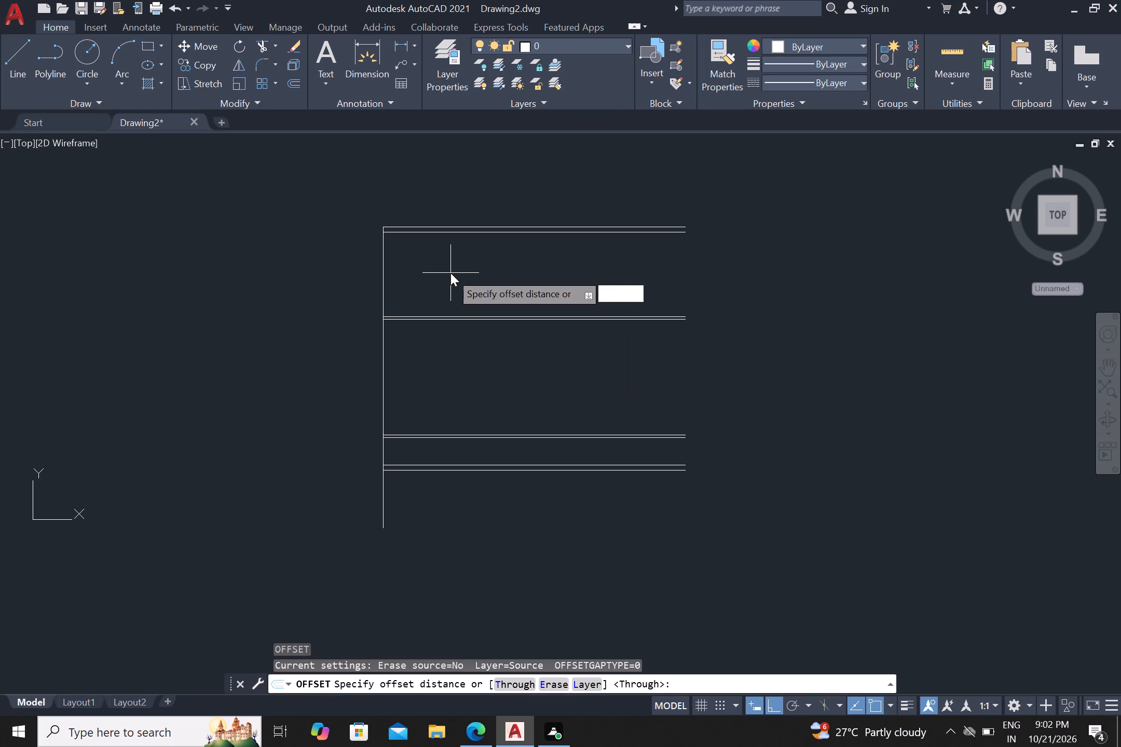
key(shift+quotedbl)
key(Return)
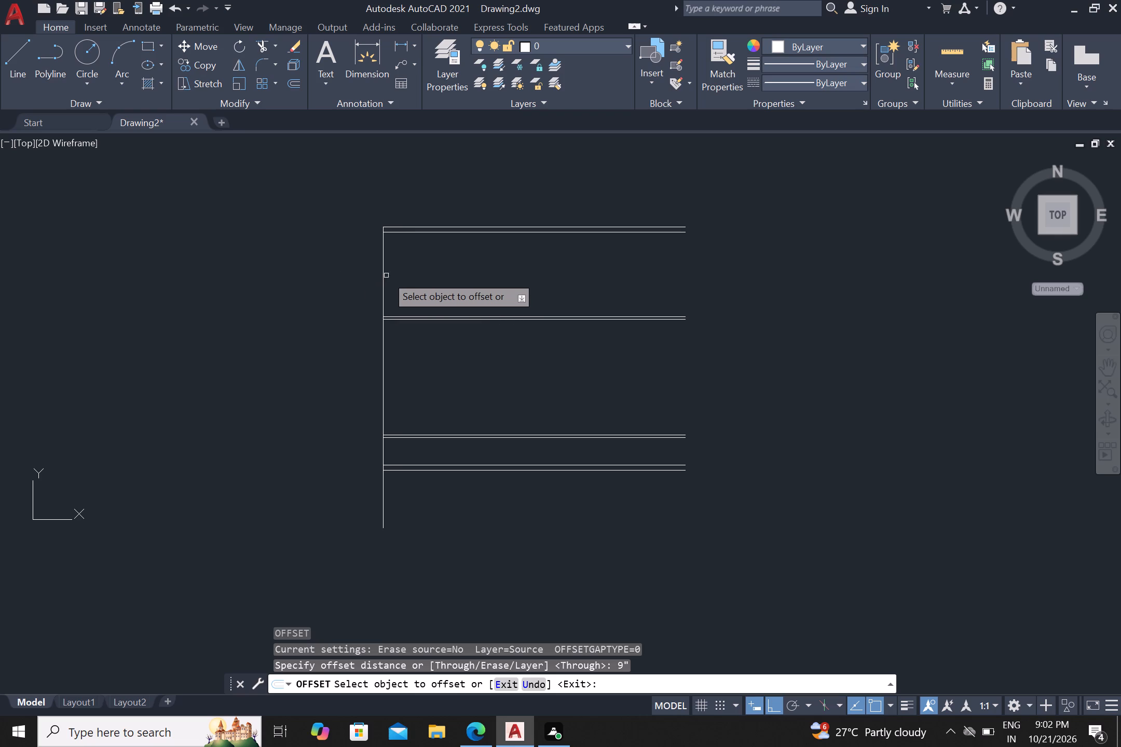
click(384, 293)
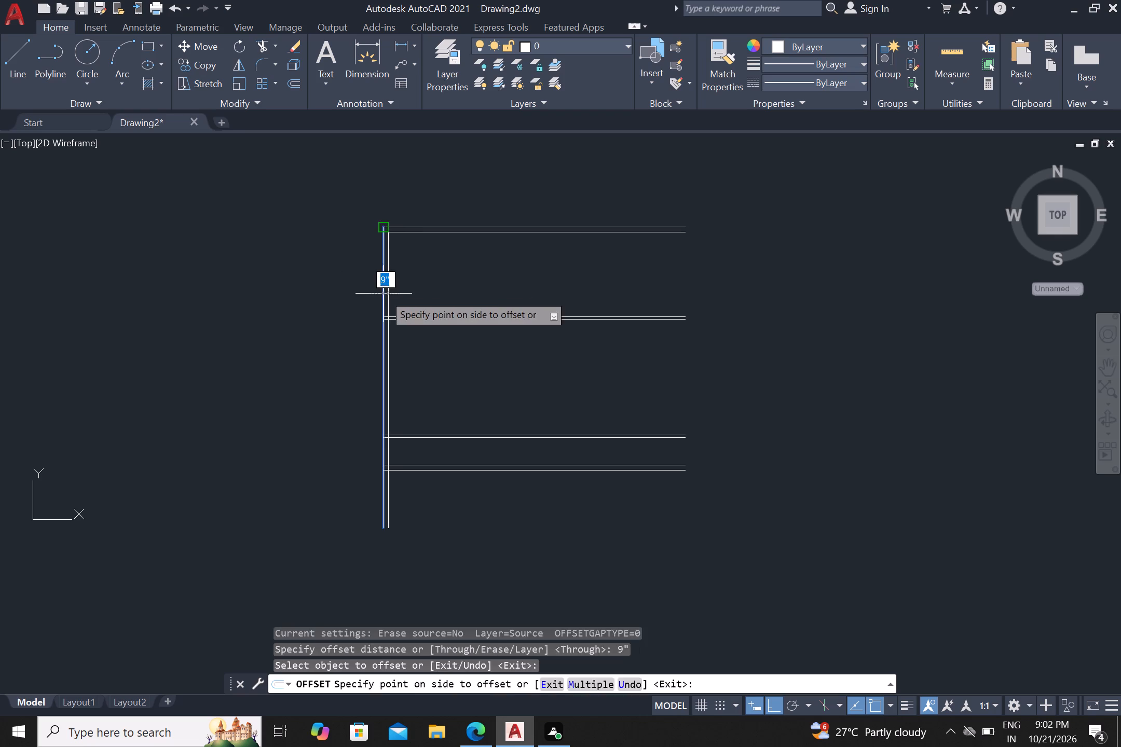
drag(427, 288, 433, 287)
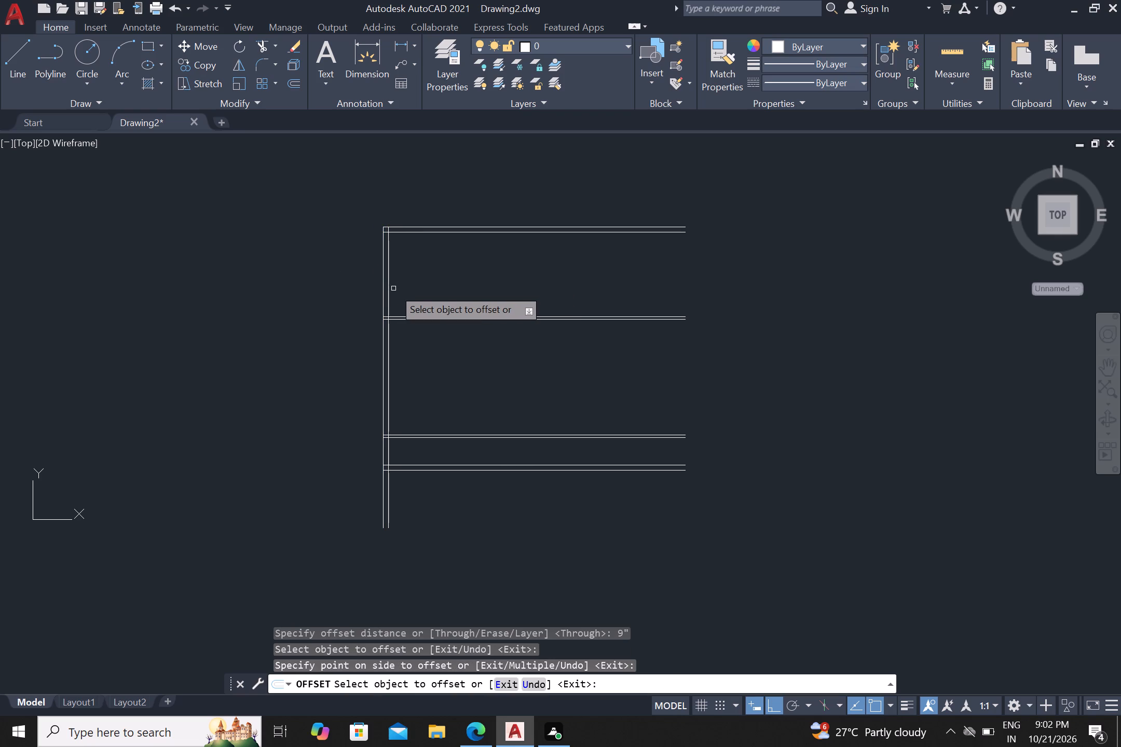
Offset the left outer wall's inner line 4'8" to the right.
drag(388, 297, 403, 304)
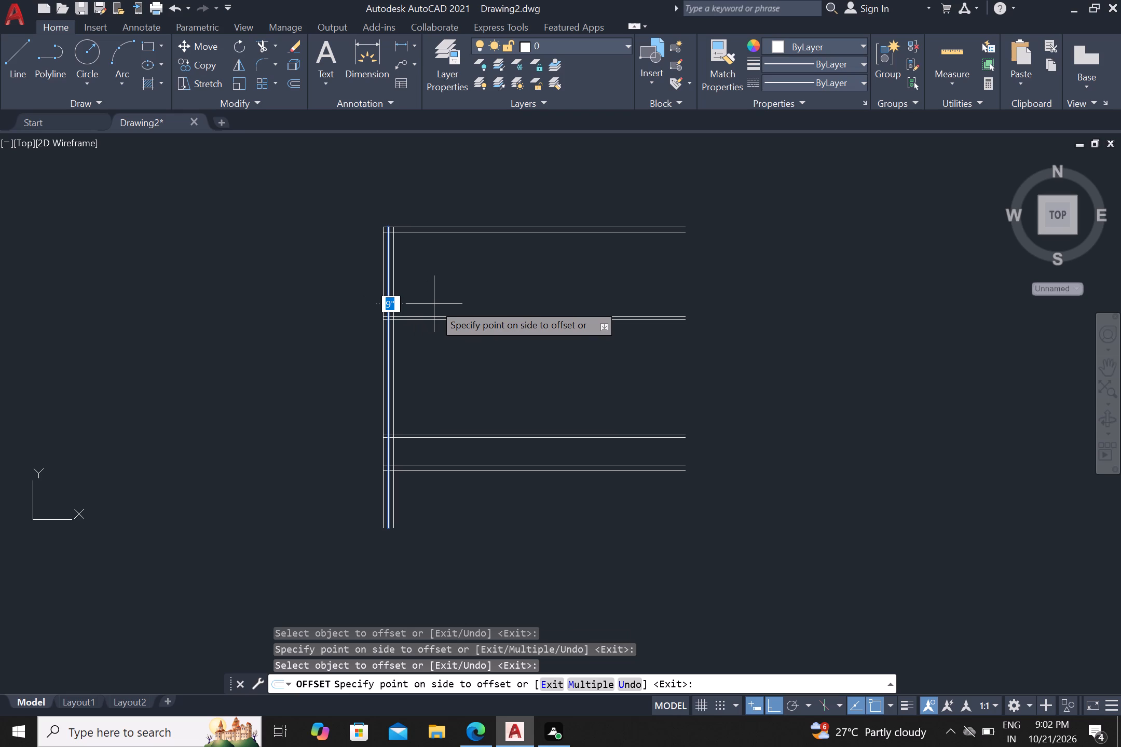
key(4)
text('8)
key(shift+quotedbl)
key(Return)
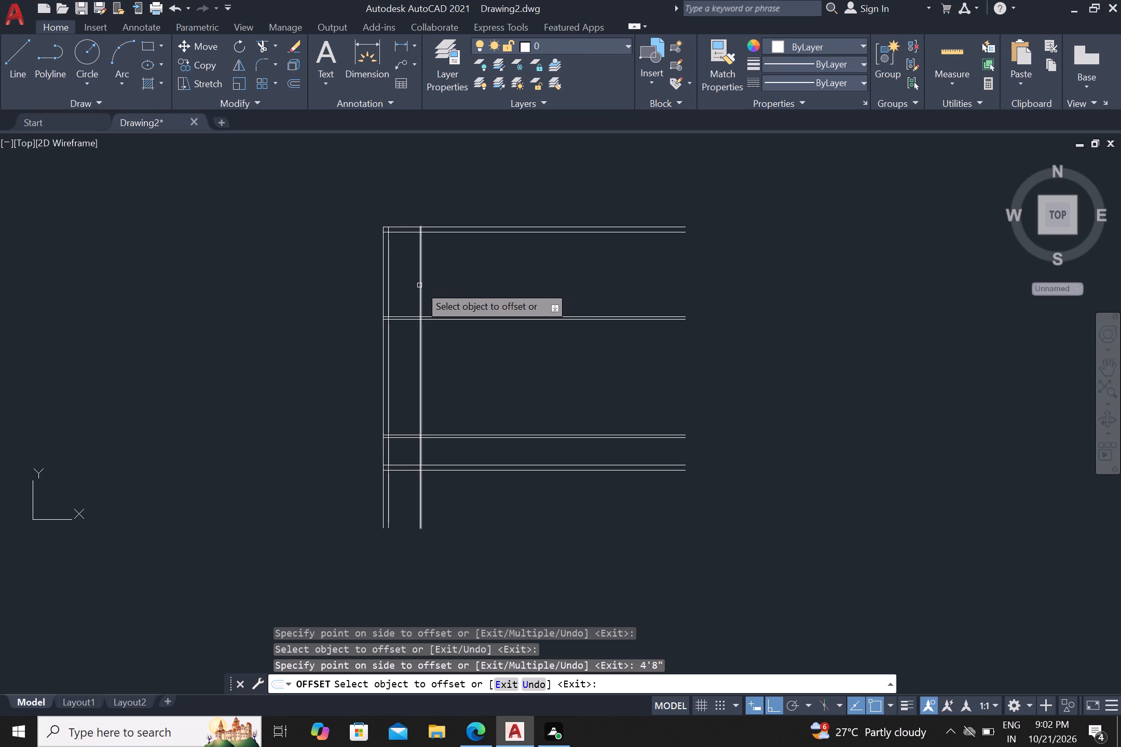
Offset the rightmost vertical line 4.5" to the right to form the first vertical interior wall.
click(419, 285)
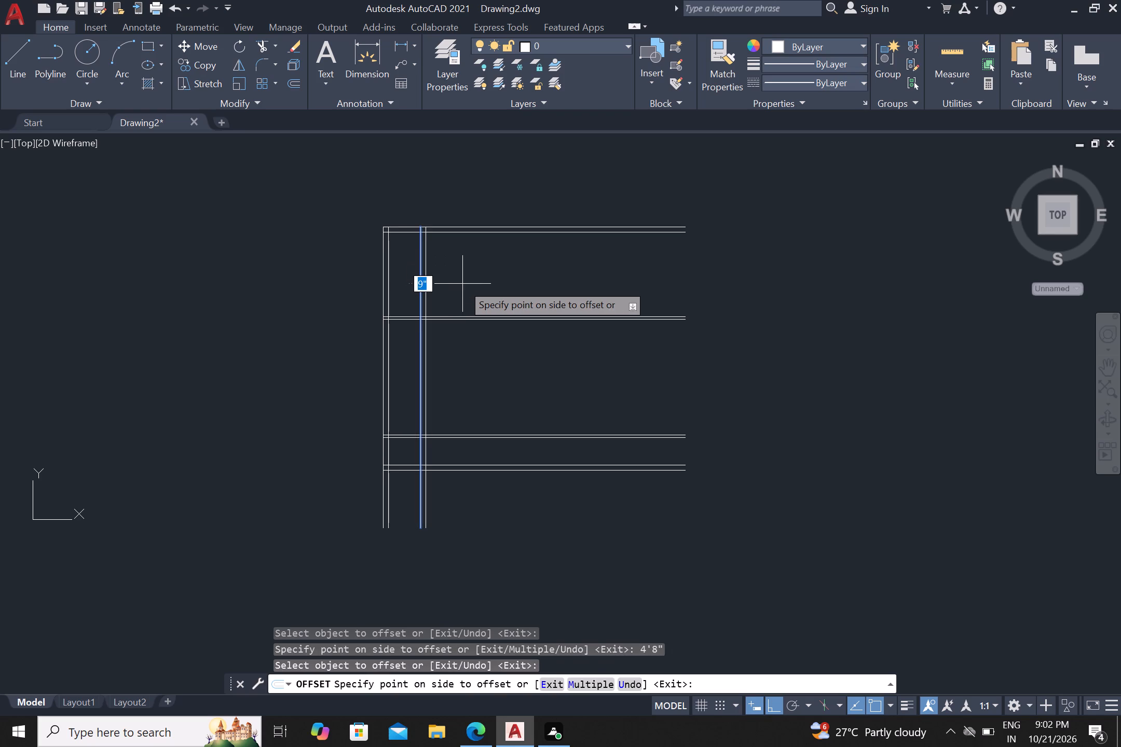
key(4)
text(.5)
key(shift+quotedbl)
key(Return)
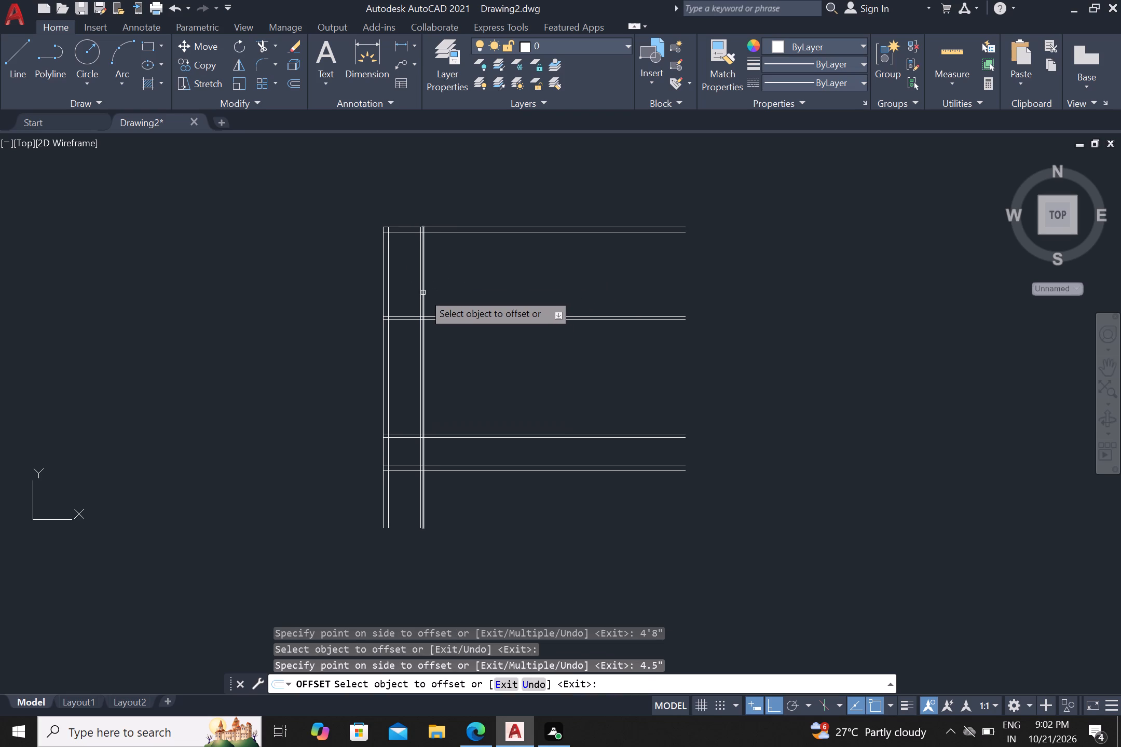
Offset the first vertical interior wall's right line 11'6" to the right.
drag(424, 292, 438, 293)
text(11)
key(apostrophe)
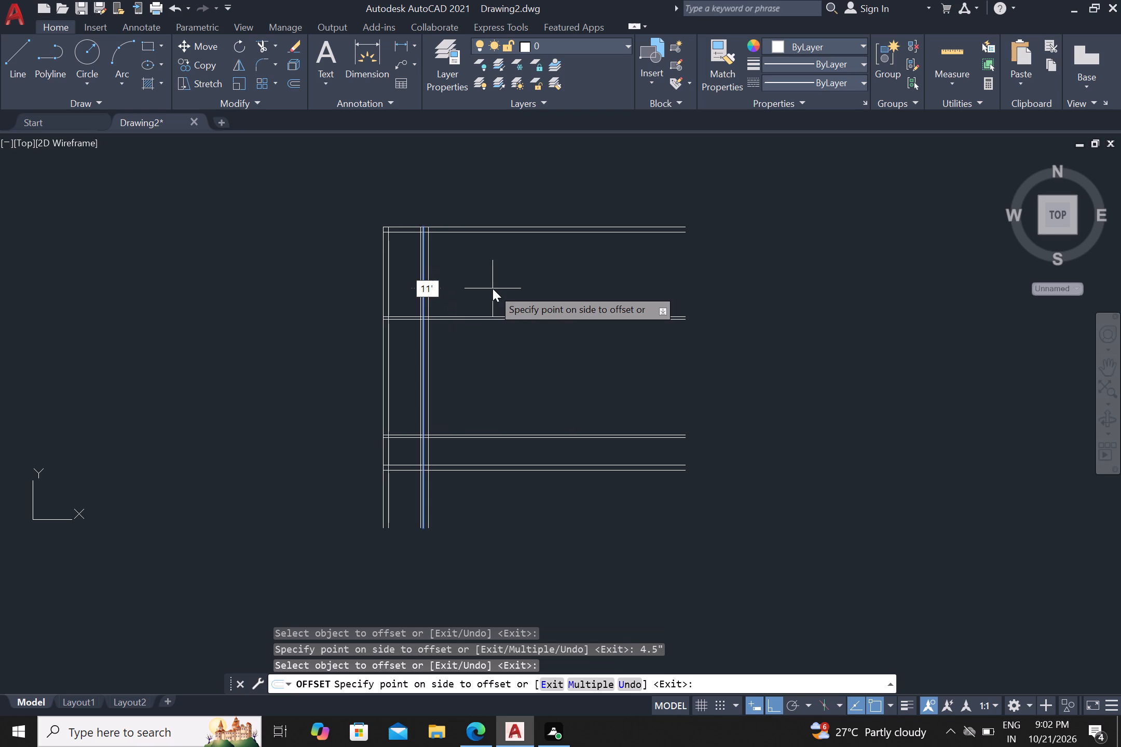
key(6)
key(shift+quotedbl)
key(Return)
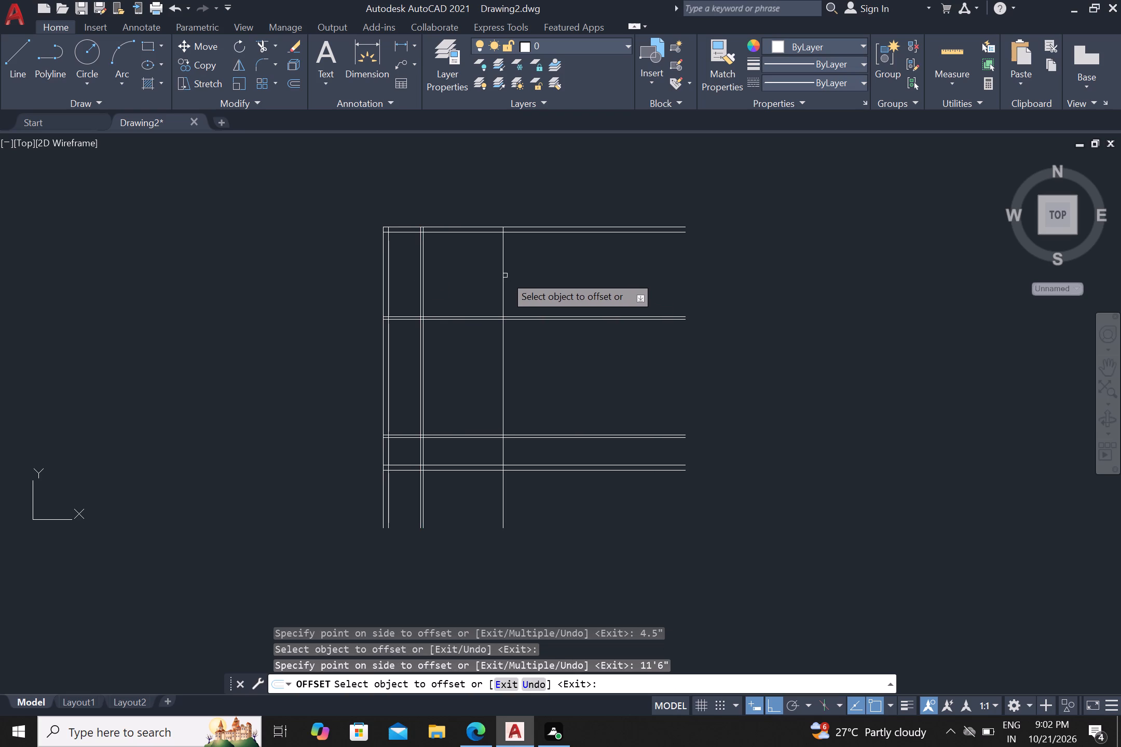
Offset the rightmost vertical line 4.5" to the right to form the second vertical interior wall.
drag(502, 270, 515, 275)
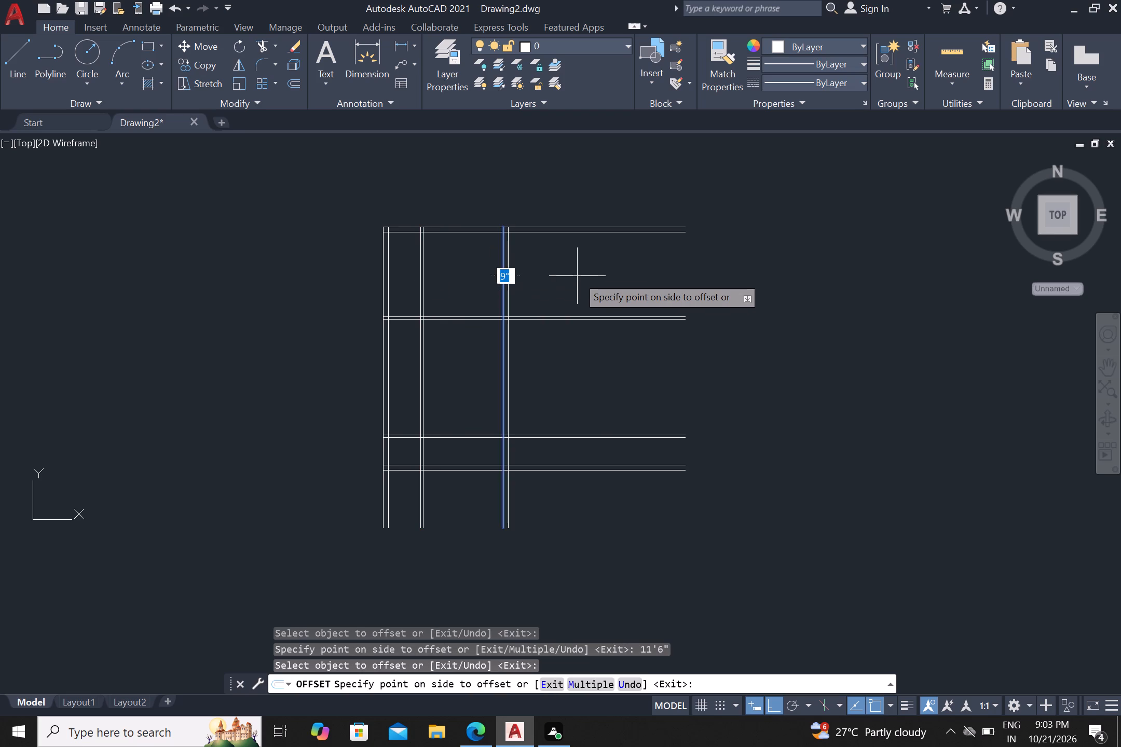
key(4)
text(.5)
key(shift+quotedbl)
key(Return)
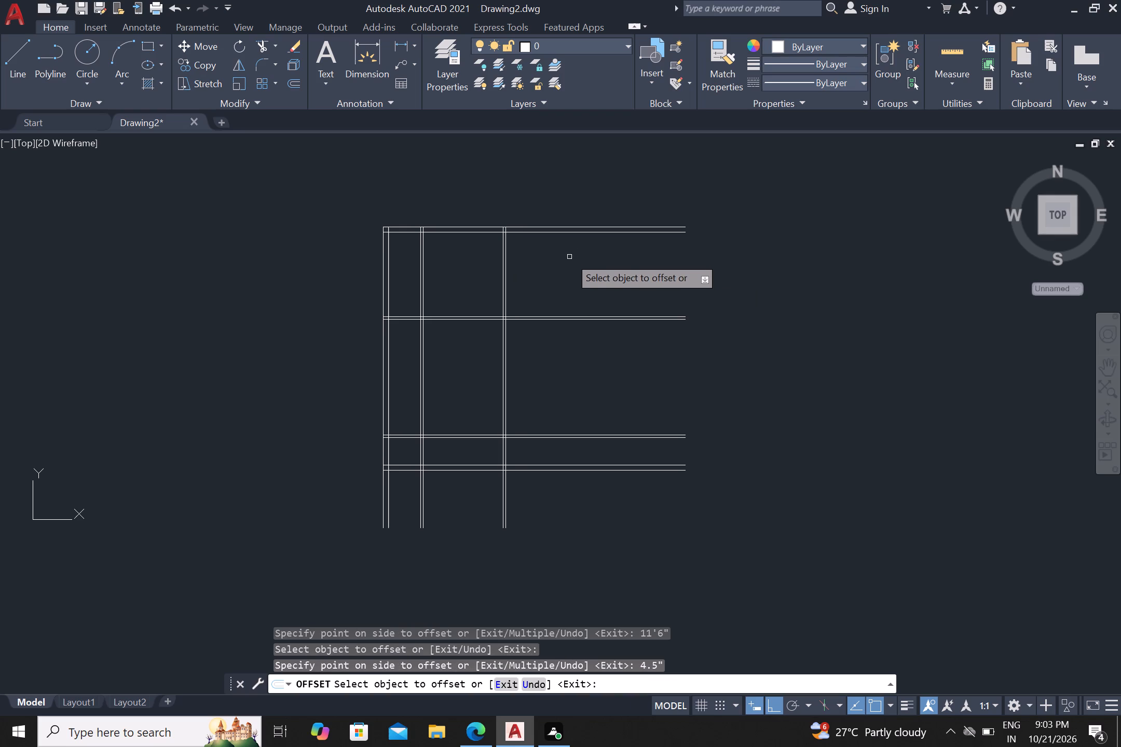
Offset the second vertical interior wall's right line 14'6" to the right.
drag(509, 305, 524, 306)
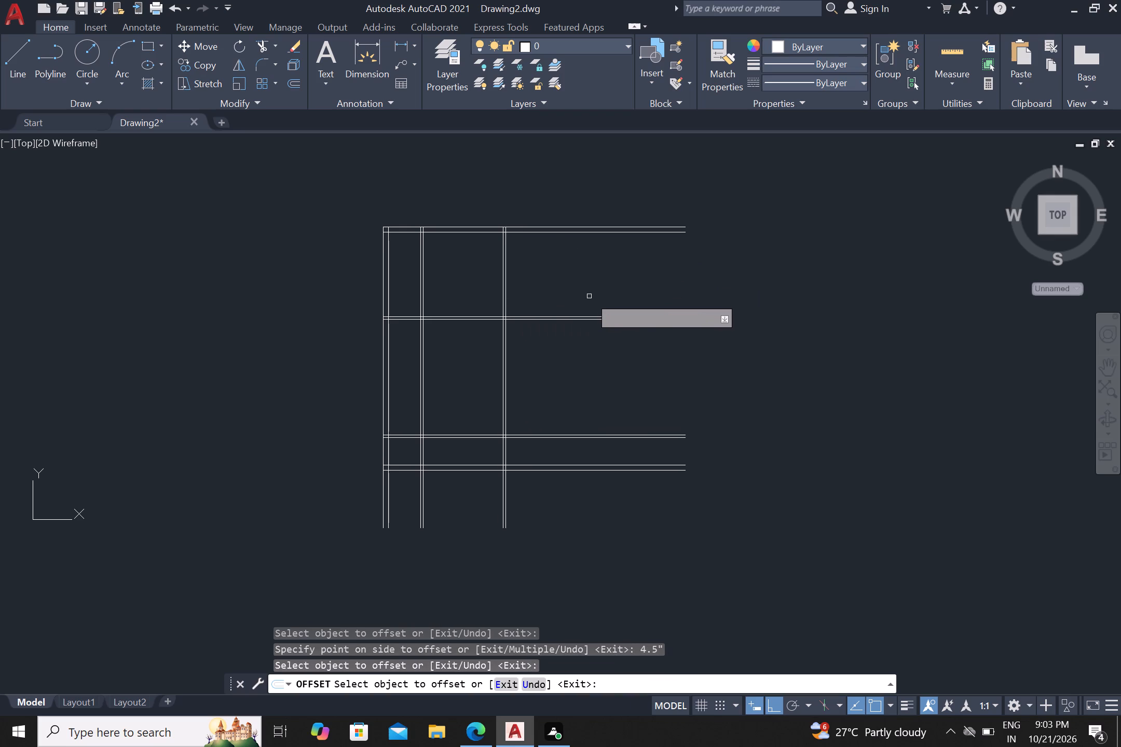
drag(505, 285, 512, 285)
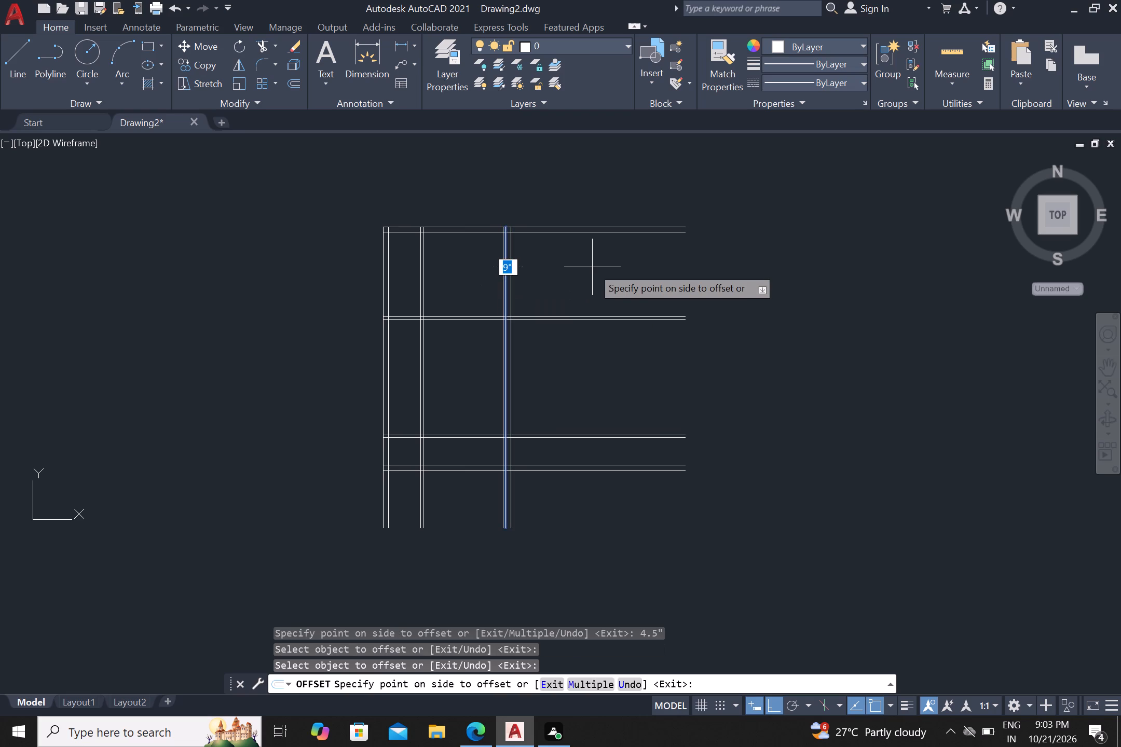
key(1)
key(4)
text('6)
key(shift+quotedbl)
key(Return)
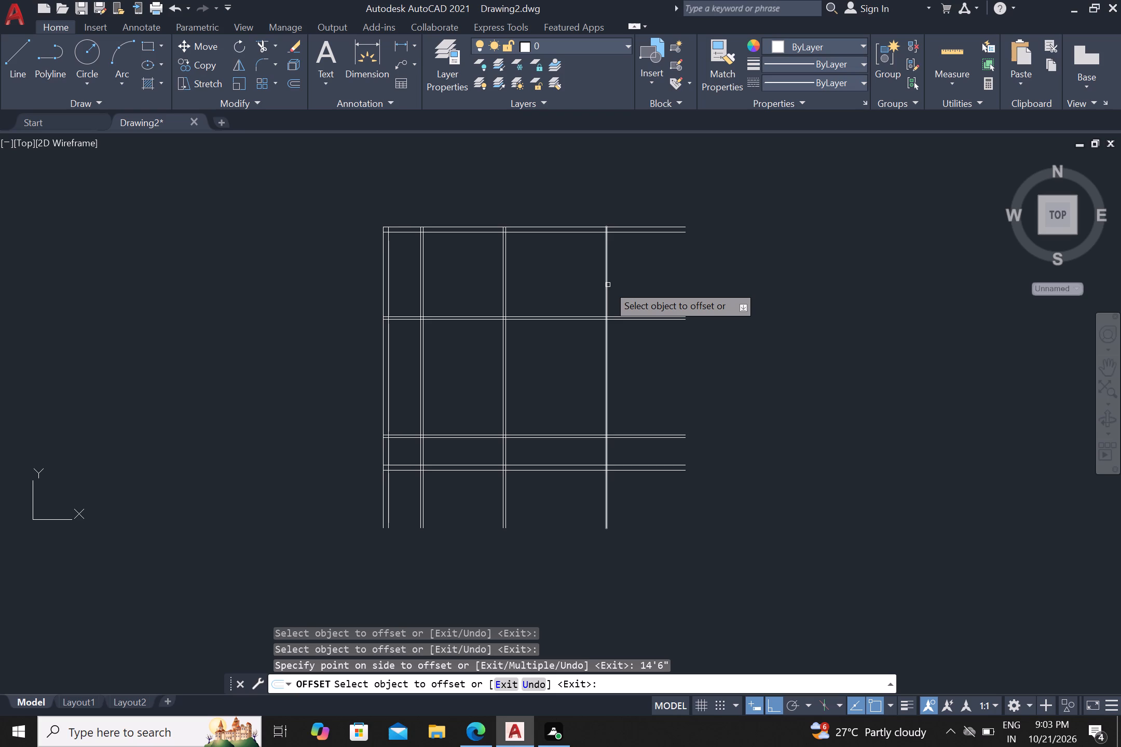
Offset the rightmost vertical line 9" to the right to form the right outer wall, and end the Offset command.
click(608, 285)
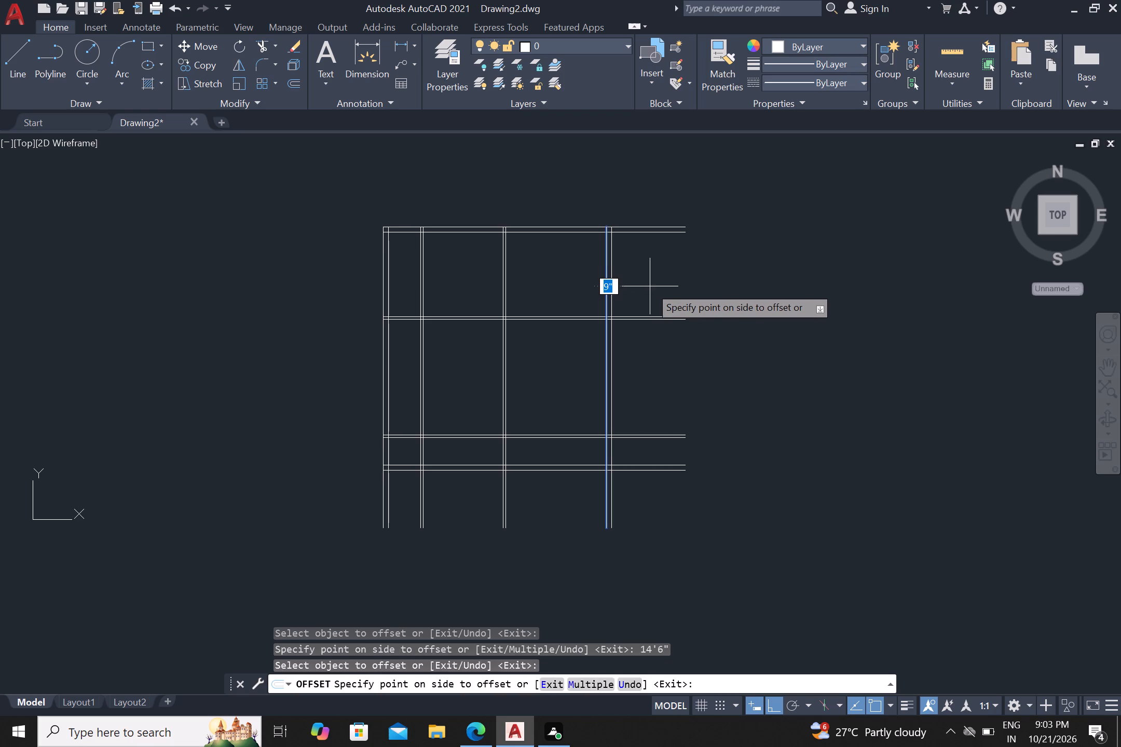
click(650, 286)
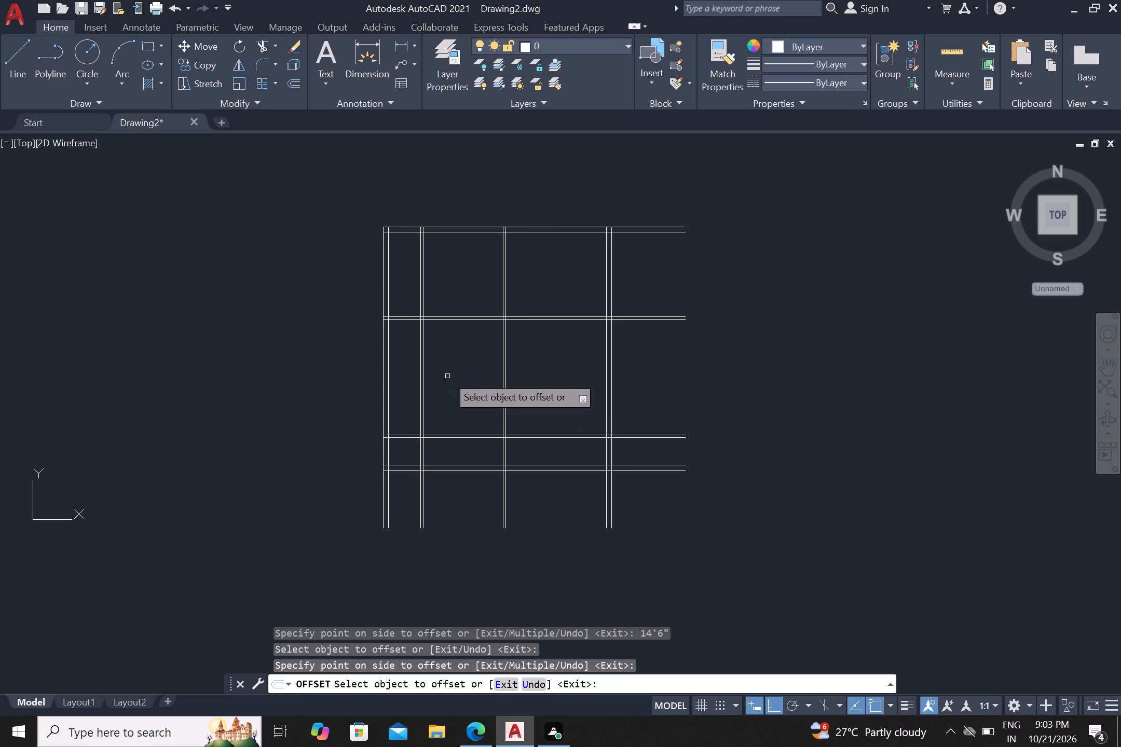
key(Escape)
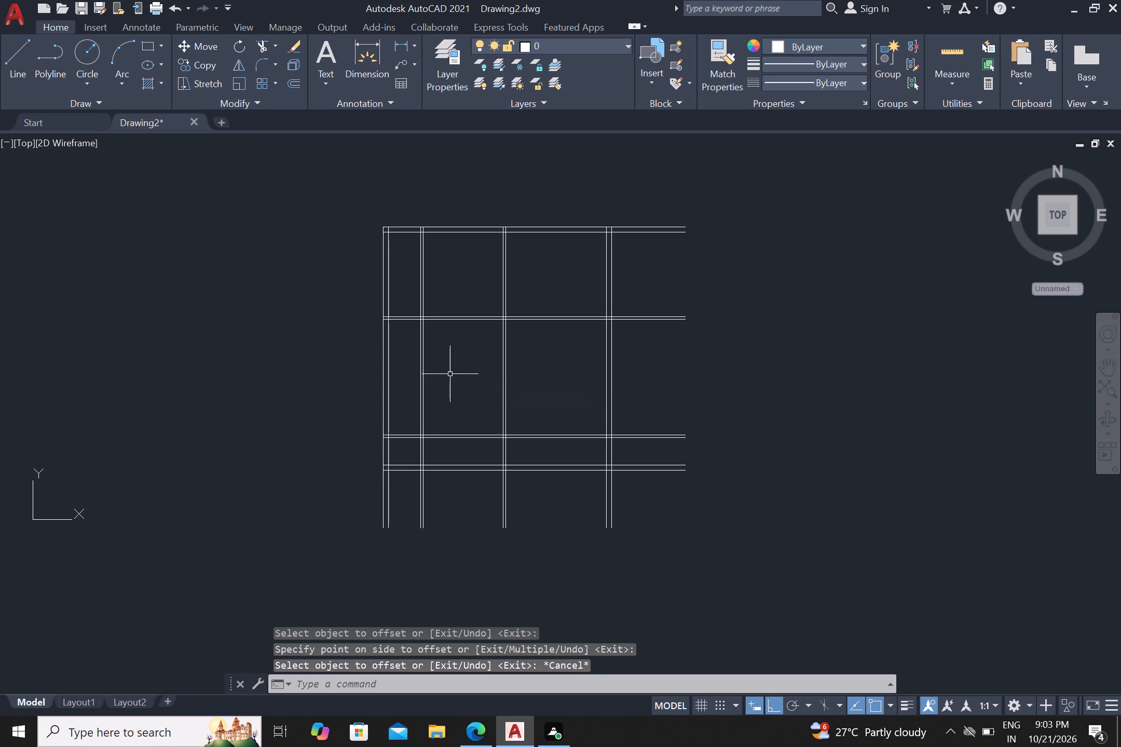
Trim both vertical interior walls out of the space between the two horizontal interior walls.
text(tr)
key(Return)
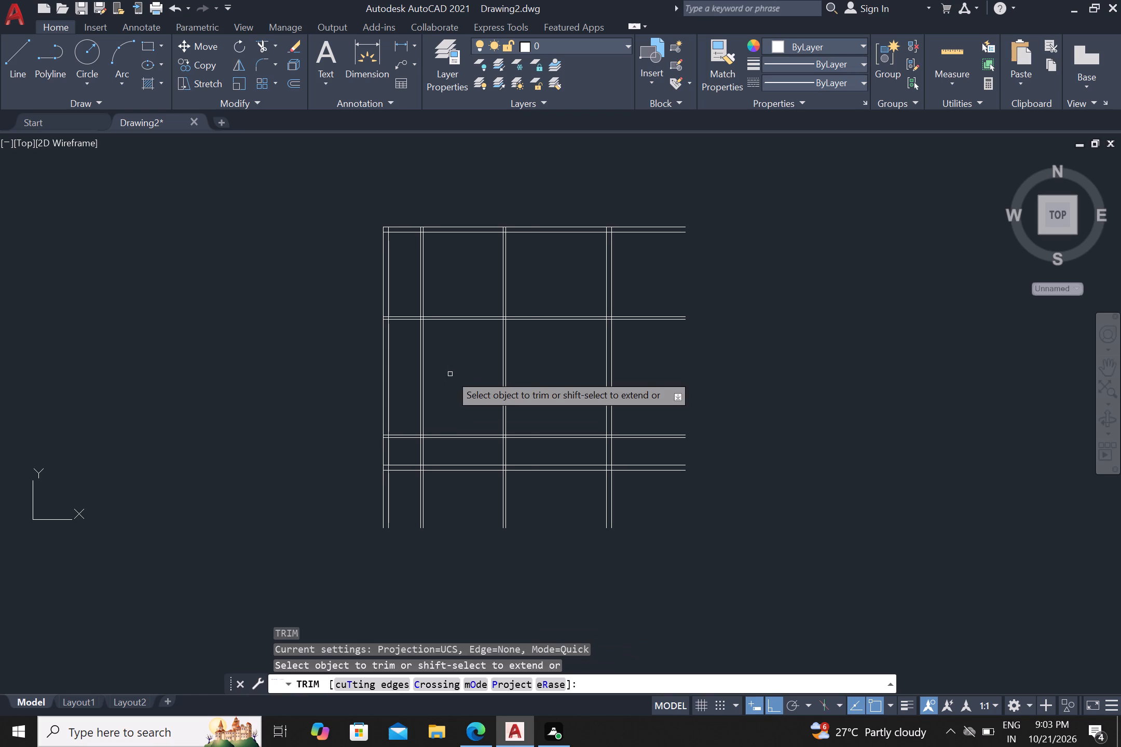
click(409, 358)
click(540, 361)
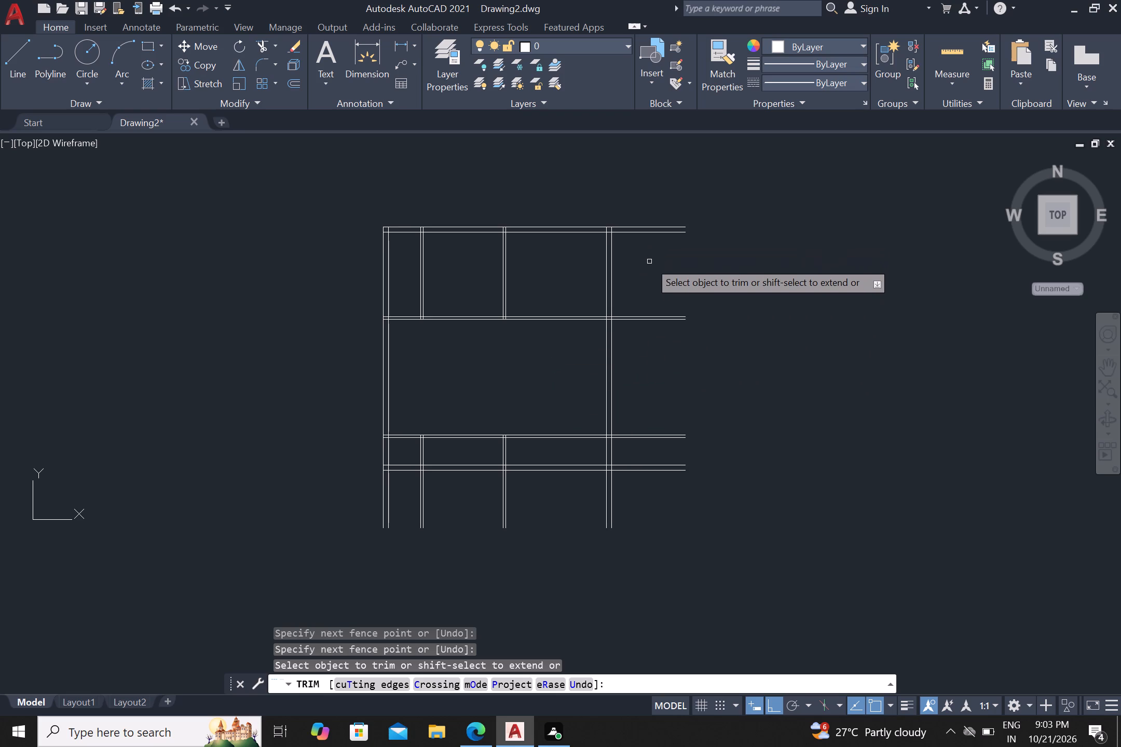
Trim all horizontal wall lines extending beyond the right outer wall, and end the Trim command.
click(630, 190)
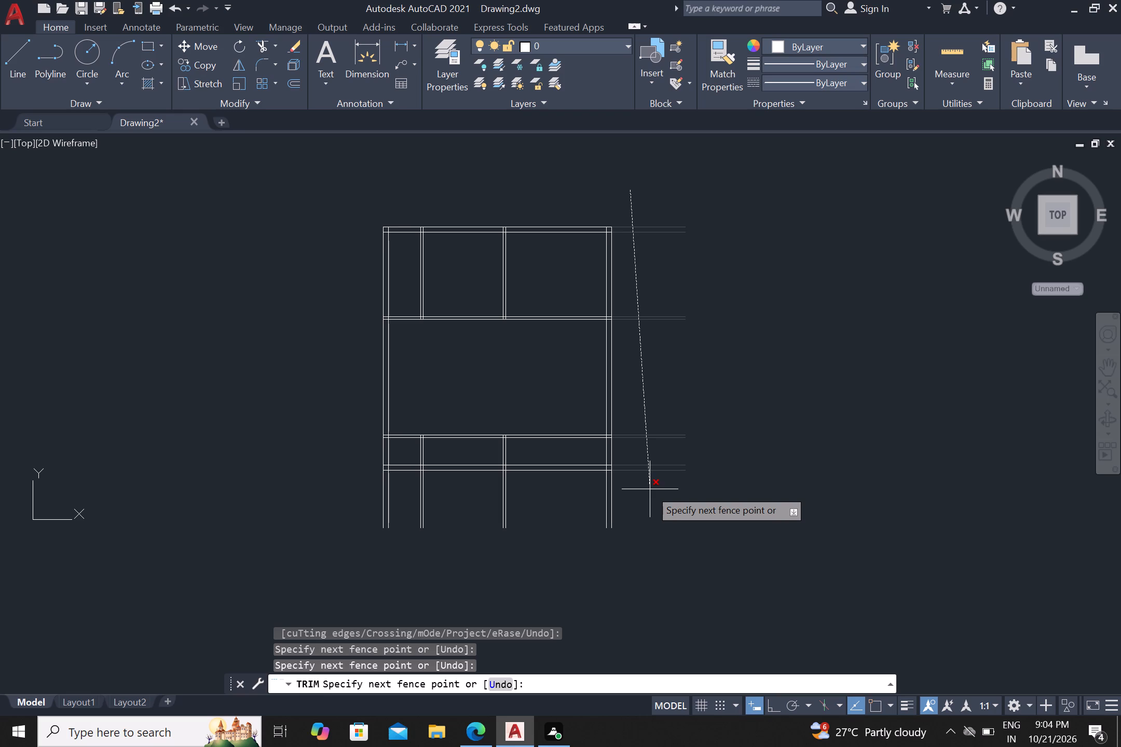
click(650, 489)
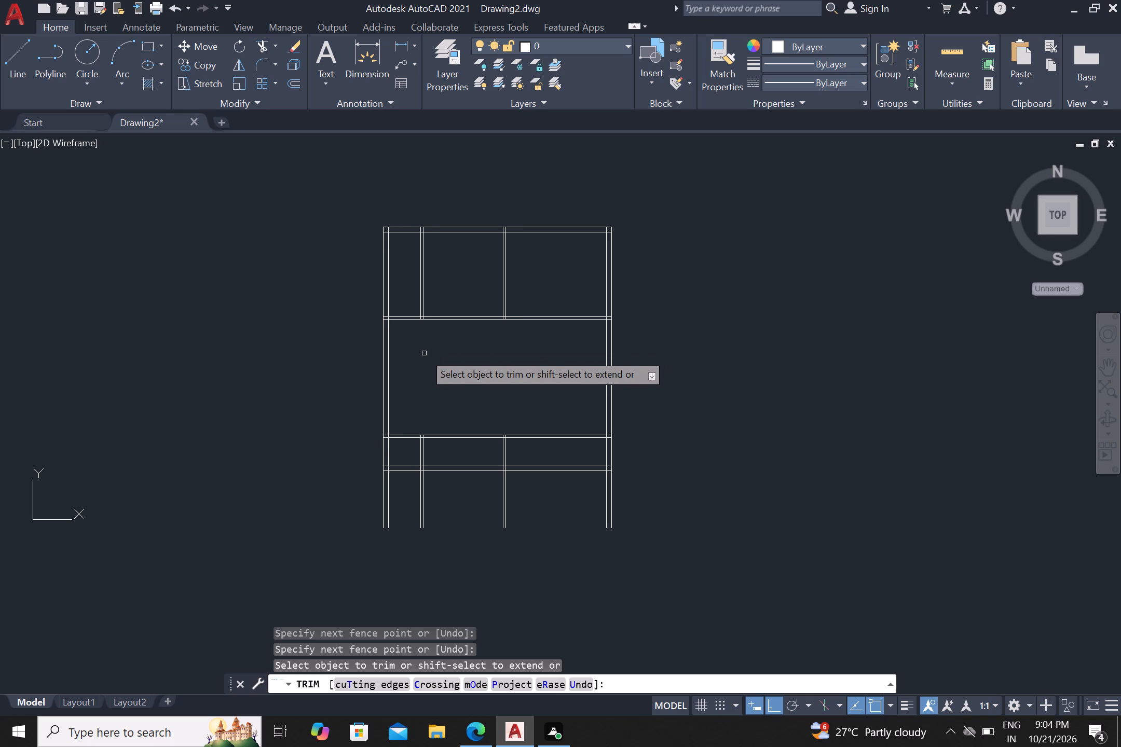
scroll(424, 353, up, 1)
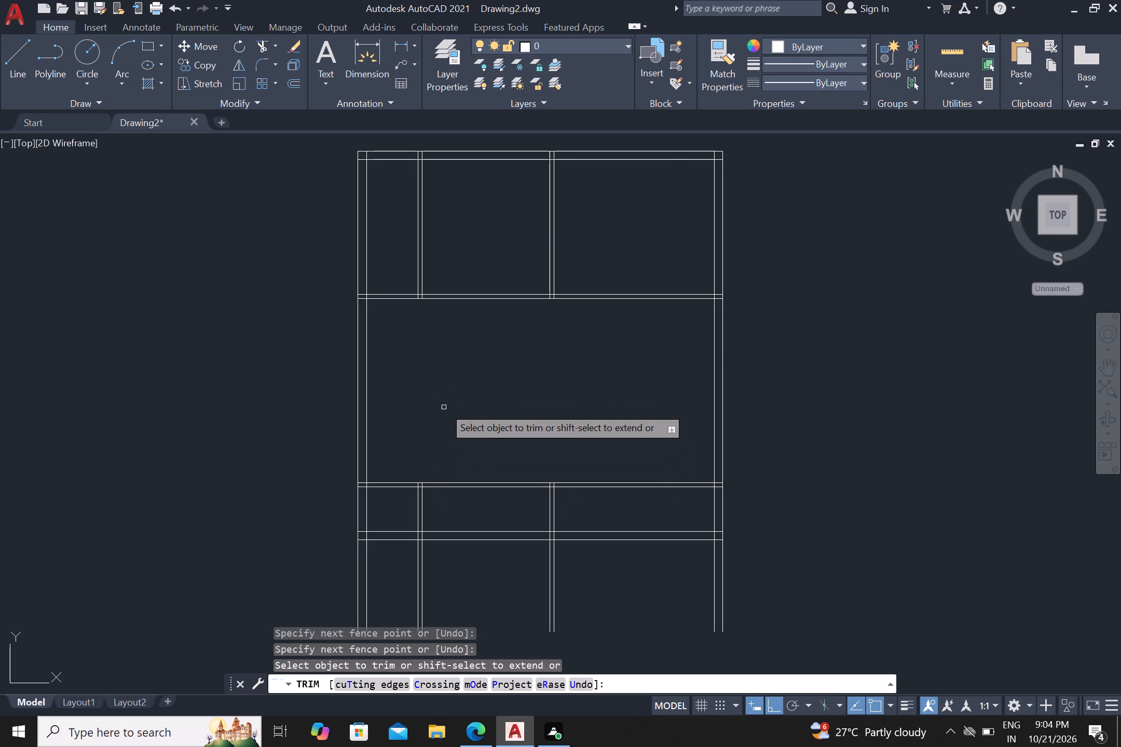
key(Escape)
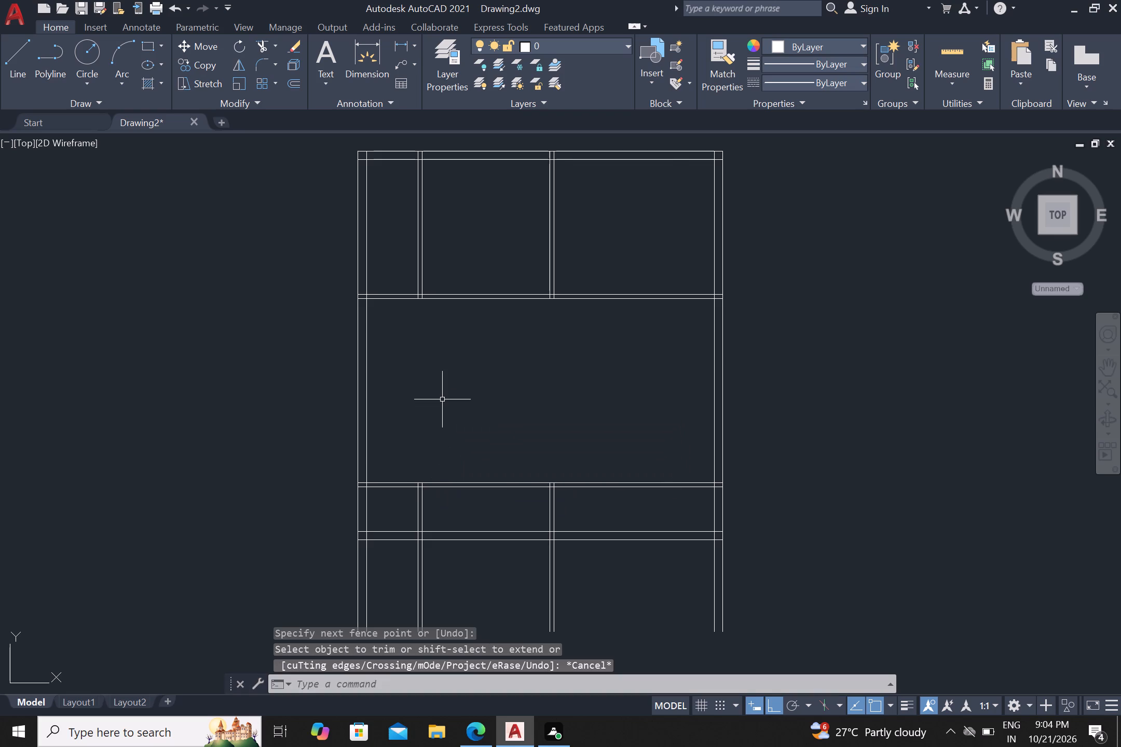
Draw a vertical line just right of the first vertical interior wall, running from the upper rooms down past the lower horizontal walls.
key(l)
key(Return)
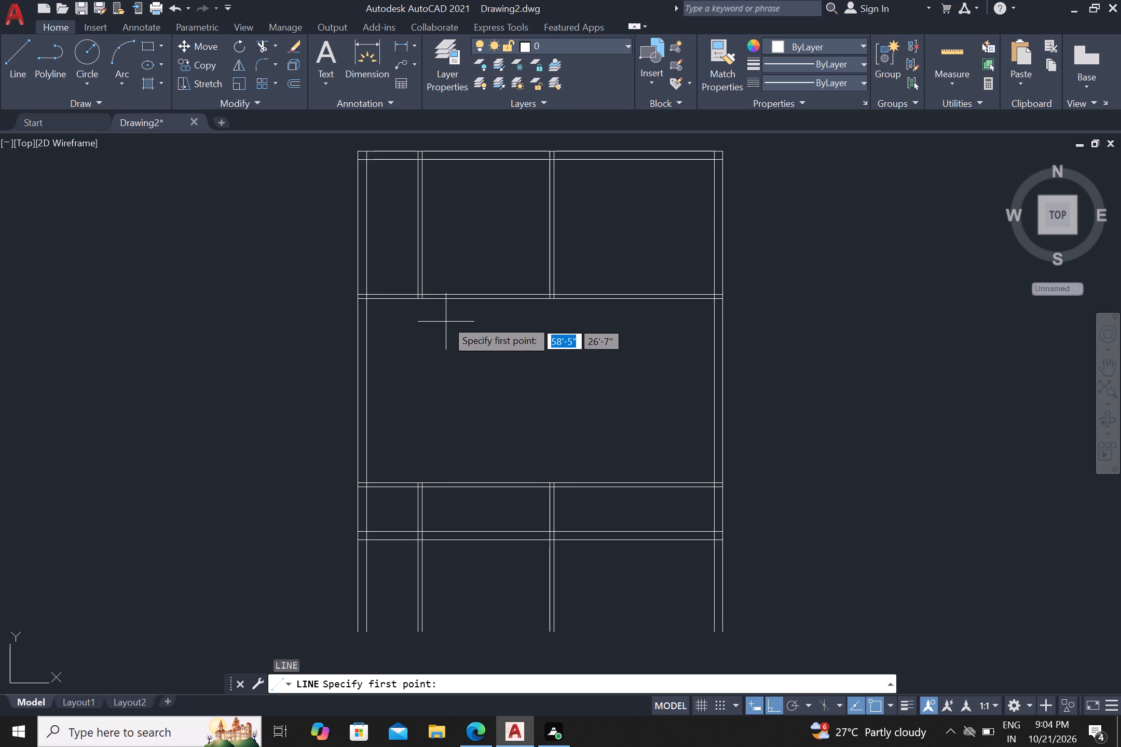
click(434, 278)
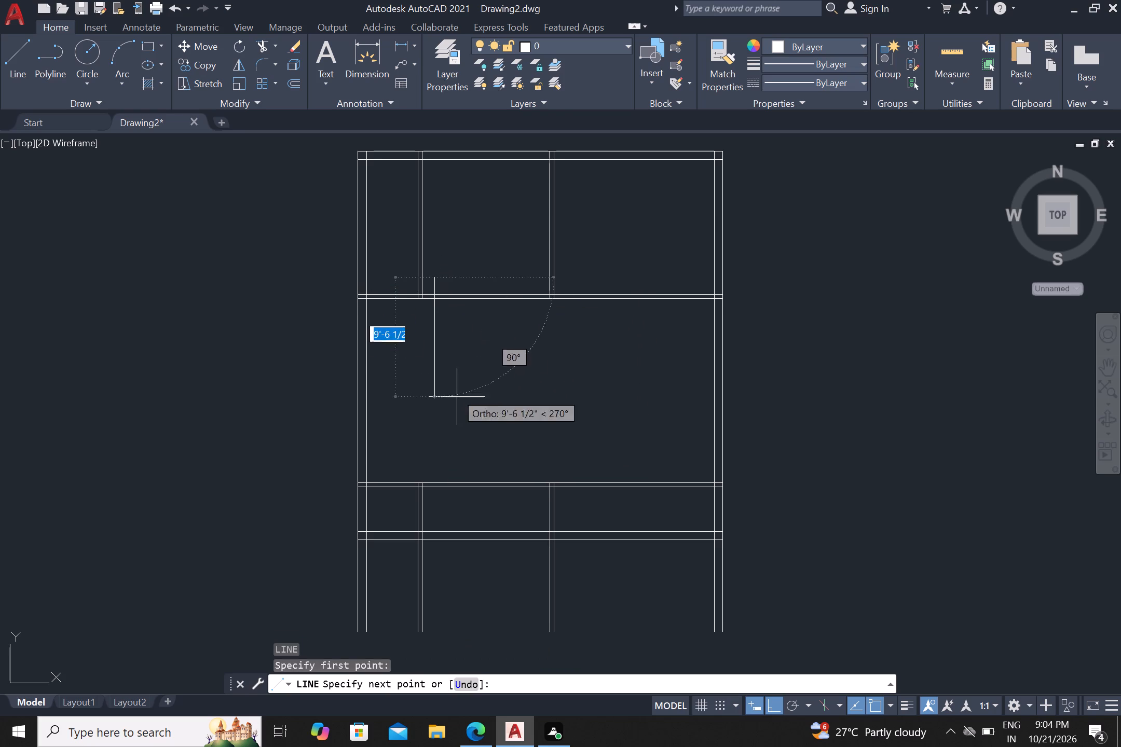
click(444, 595)
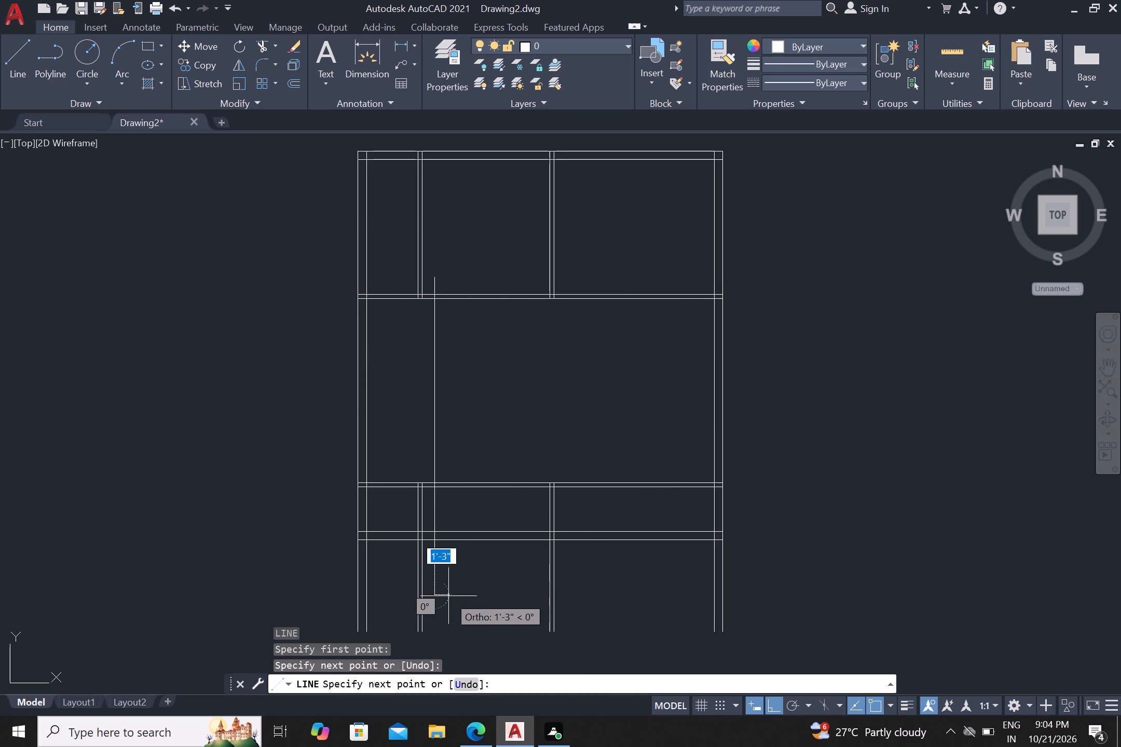
key(Escape)
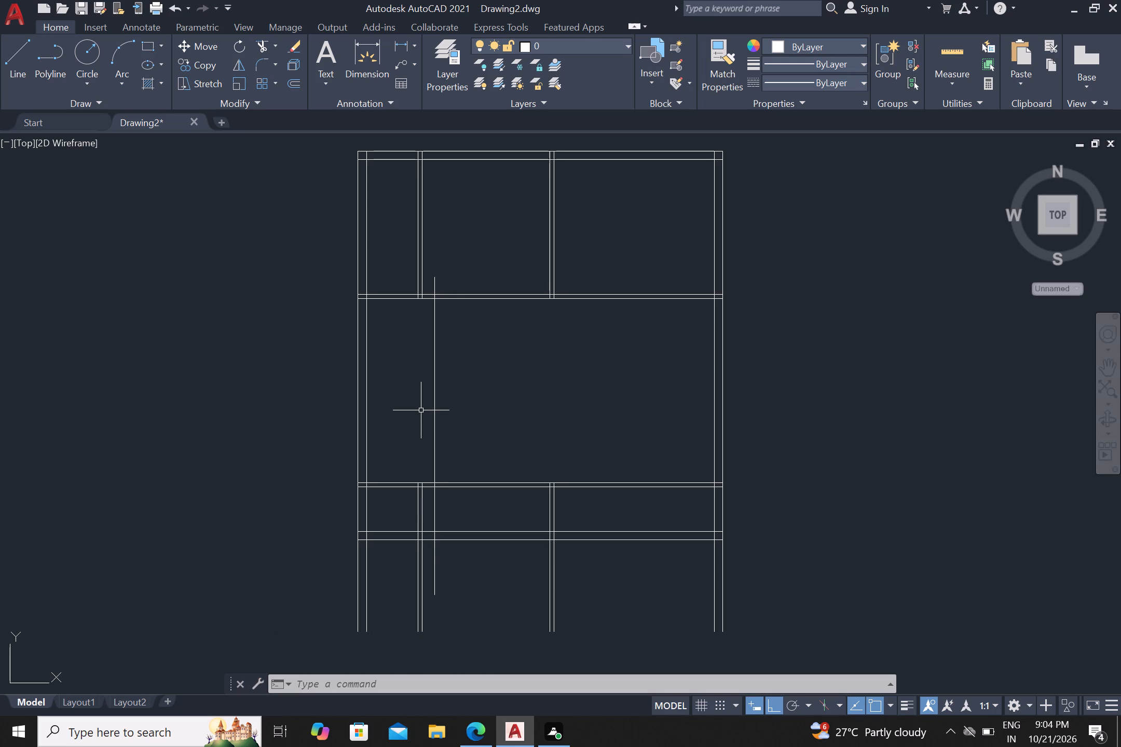
Offset the newly drawn vertical line 12'11" to the left, outside the left outer wall.
key(o)
key(Return)
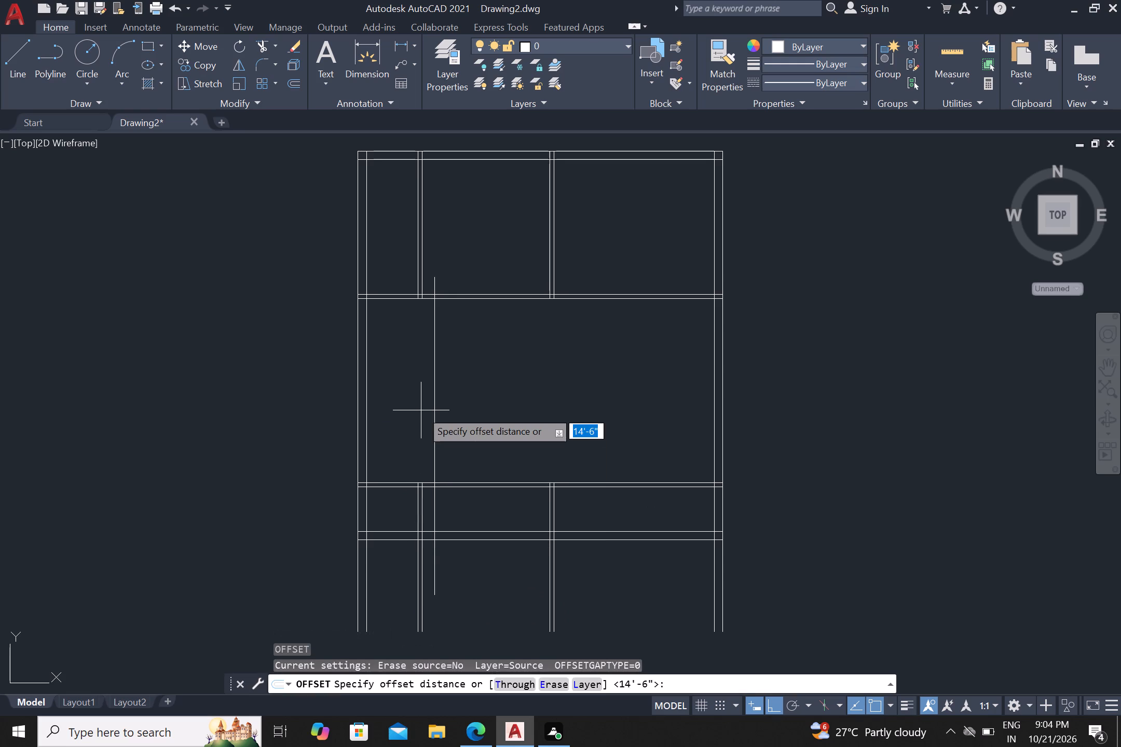
text(12)
key(apostrophe)
text(11)
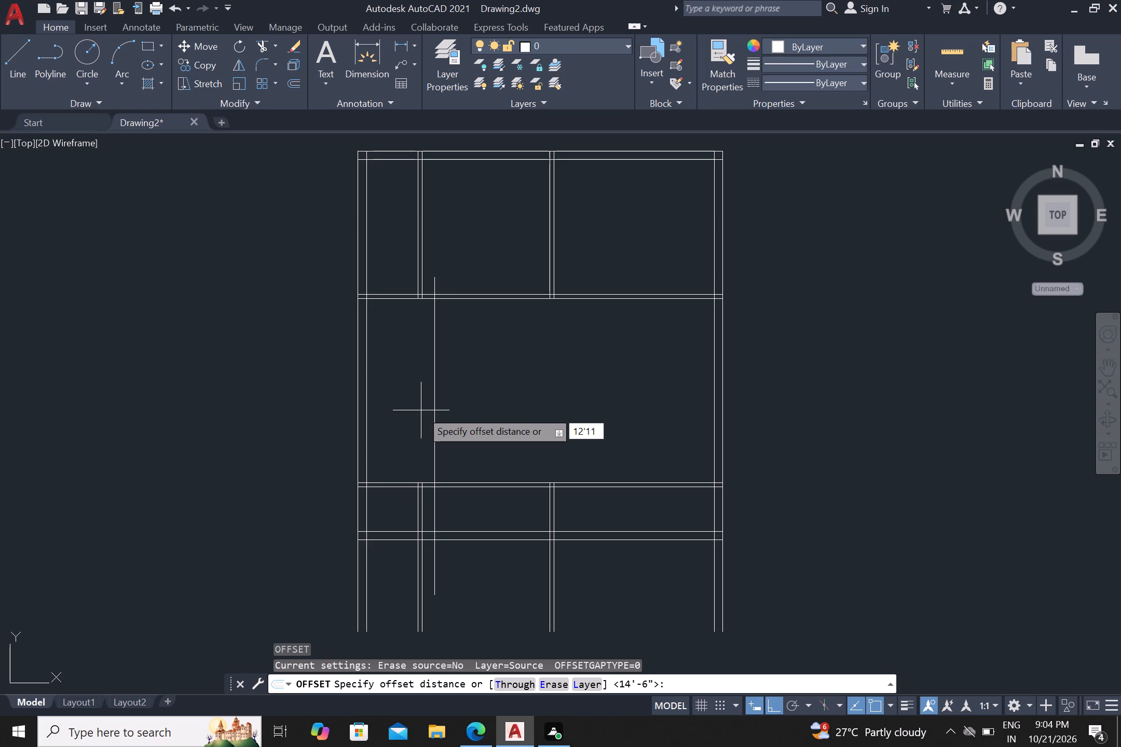
key(shift+quotedbl)
key(Return)
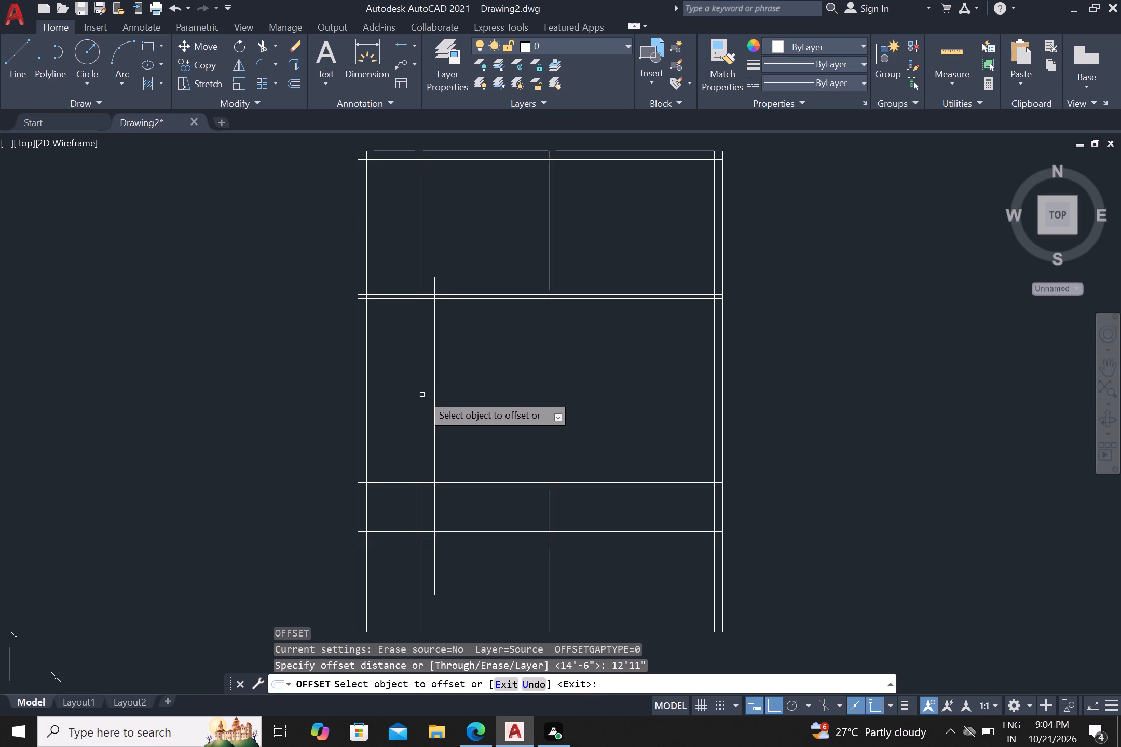
click(434, 388)
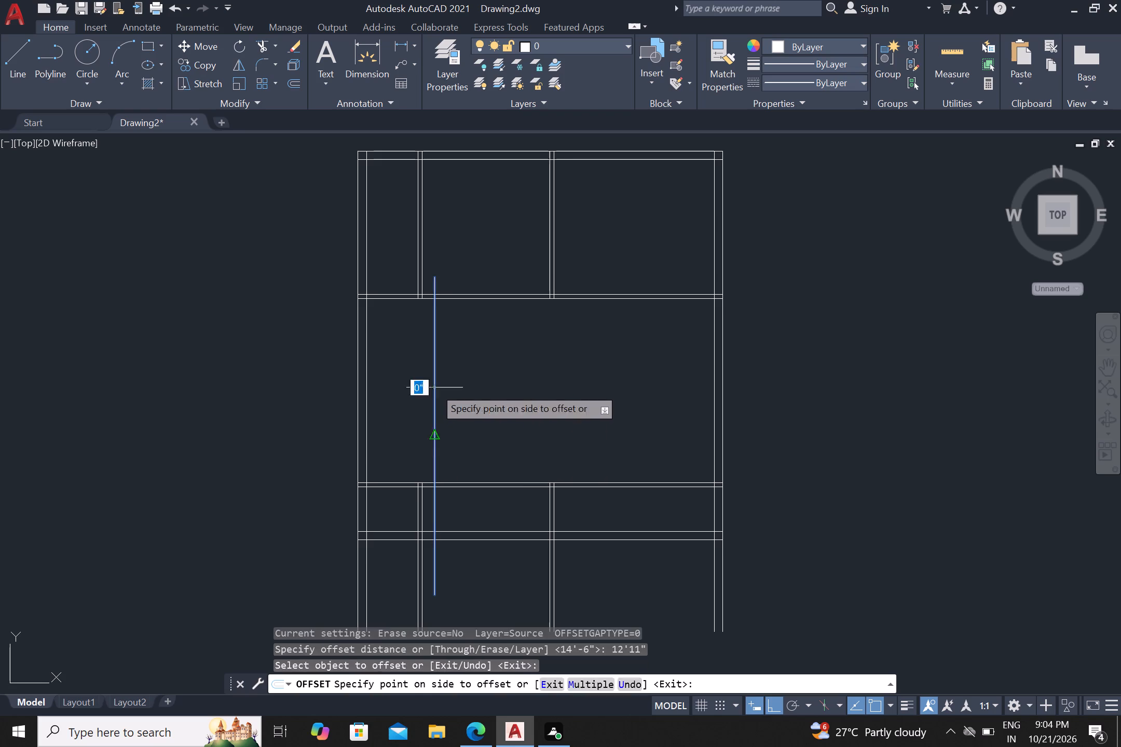
drag(224, 428, 218, 430)
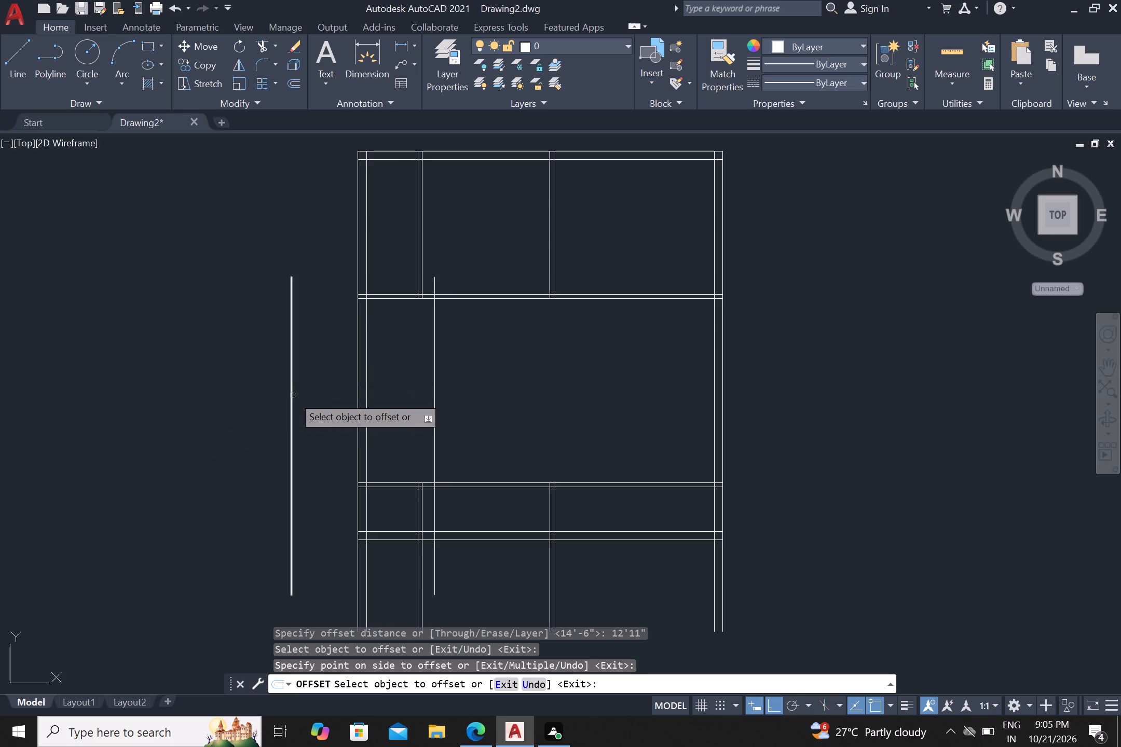
Offset the resulting vertical line 9" to the left to form a projecting outer wall, and end the Offset command.
drag(291, 389, 279, 390)
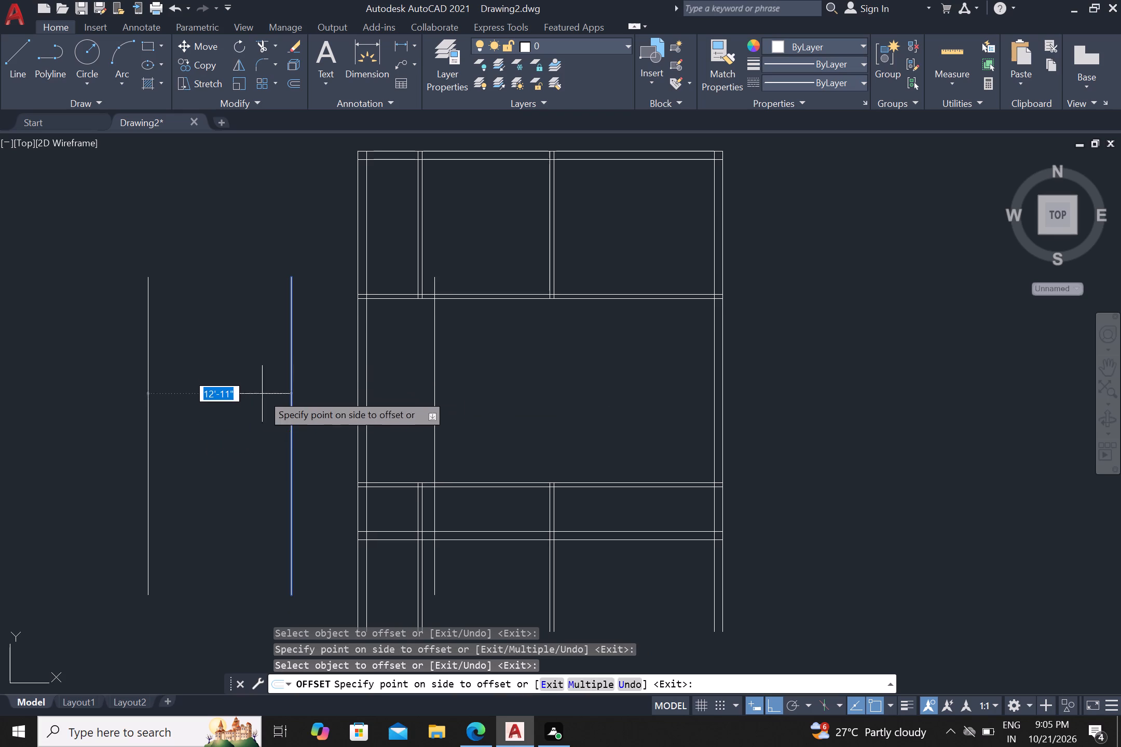
key(9)
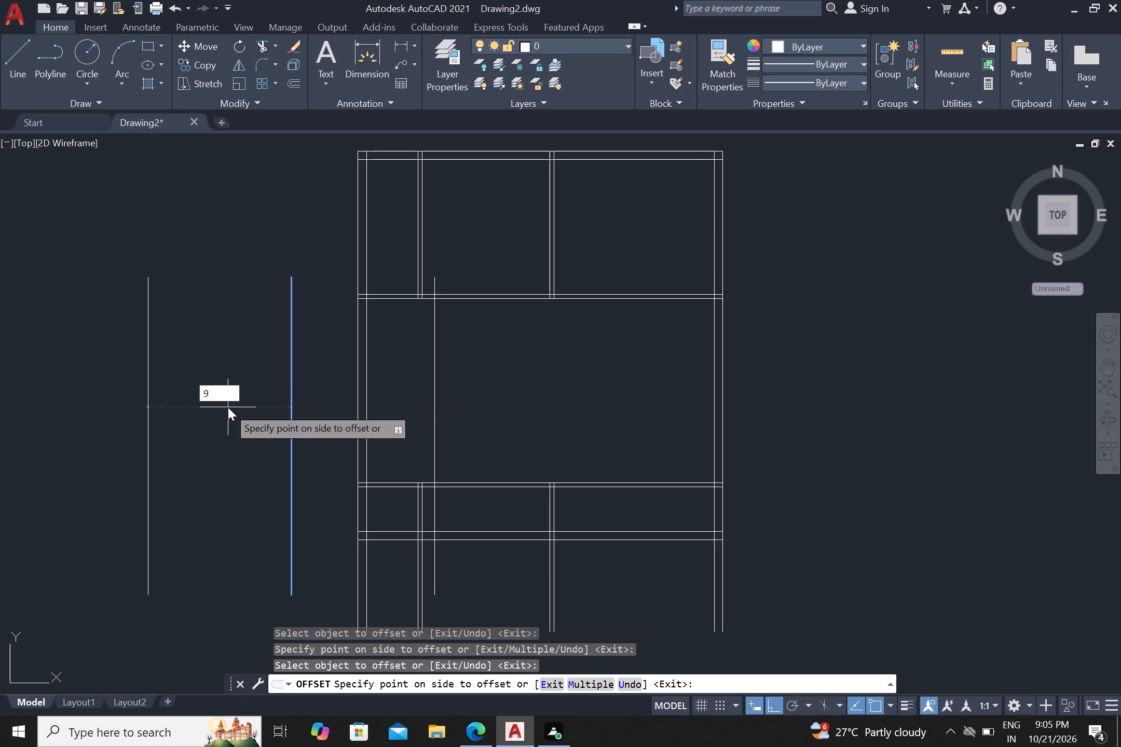
key(shift+quotedbl)
key(Return)
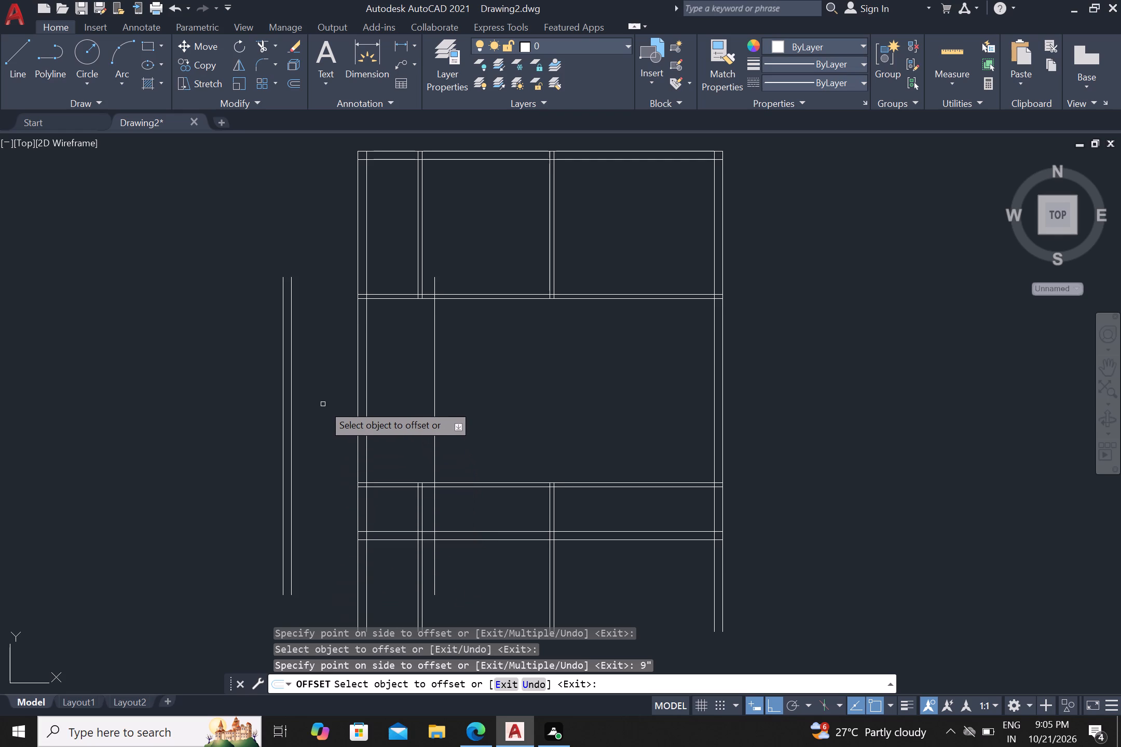
key(Escape)
Draw two horizontal lines continuing both faces of the upper horizontal interior wall leftward past the projecting outer wall.
key(l)
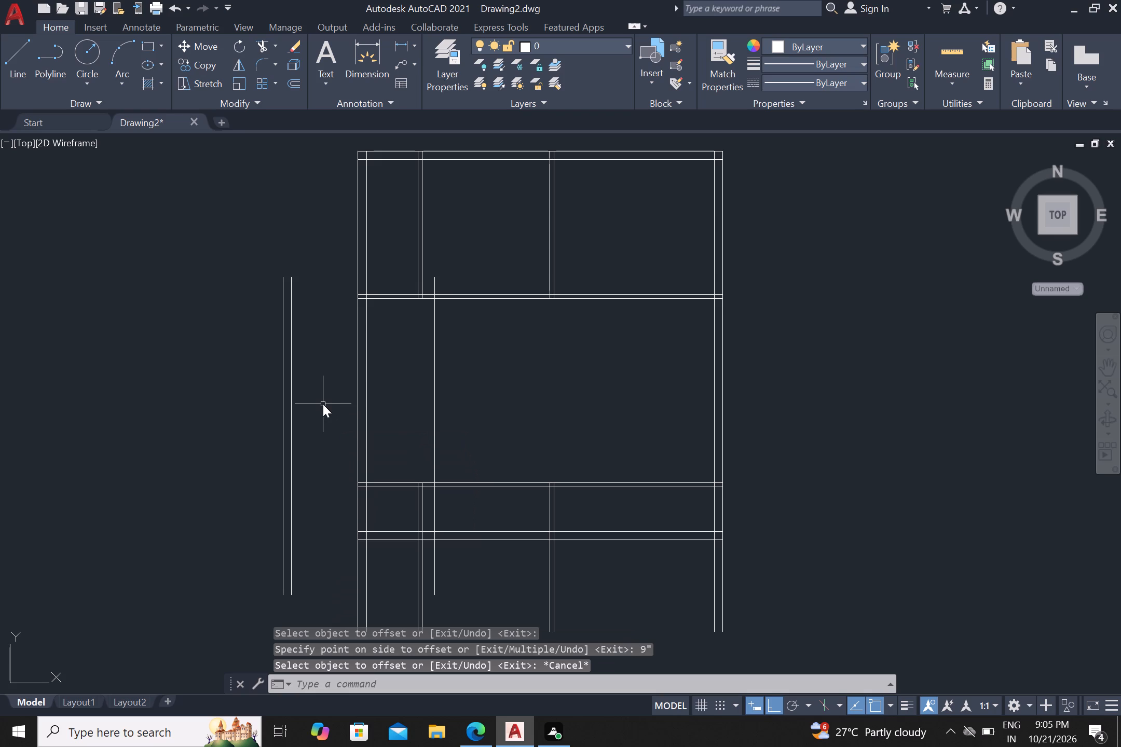
key(Return)
scroll(321, 311, up, 3)
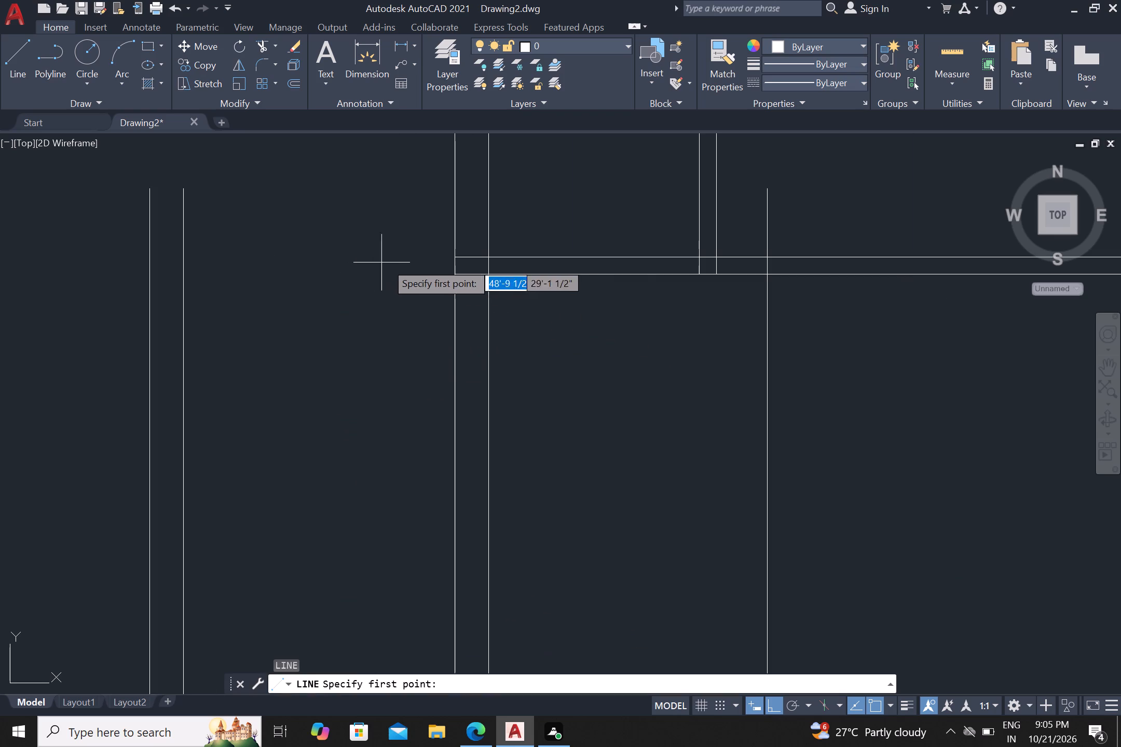
click(460, 258)
click(87, 287)
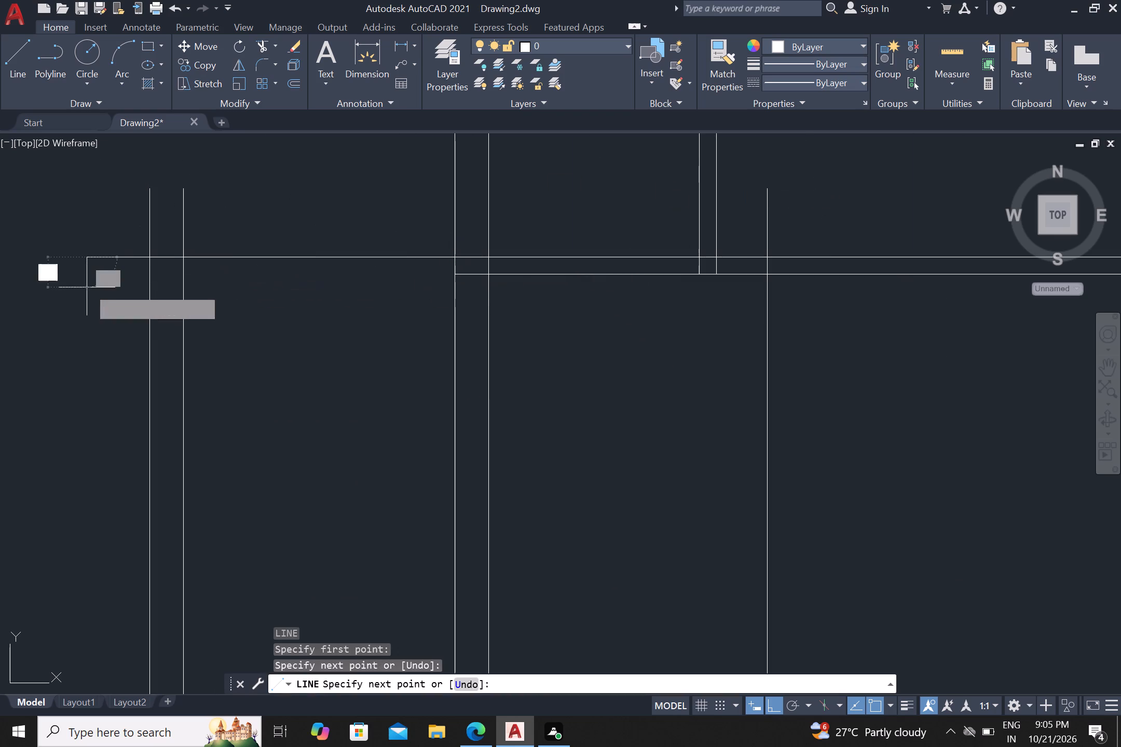
key(Escape)
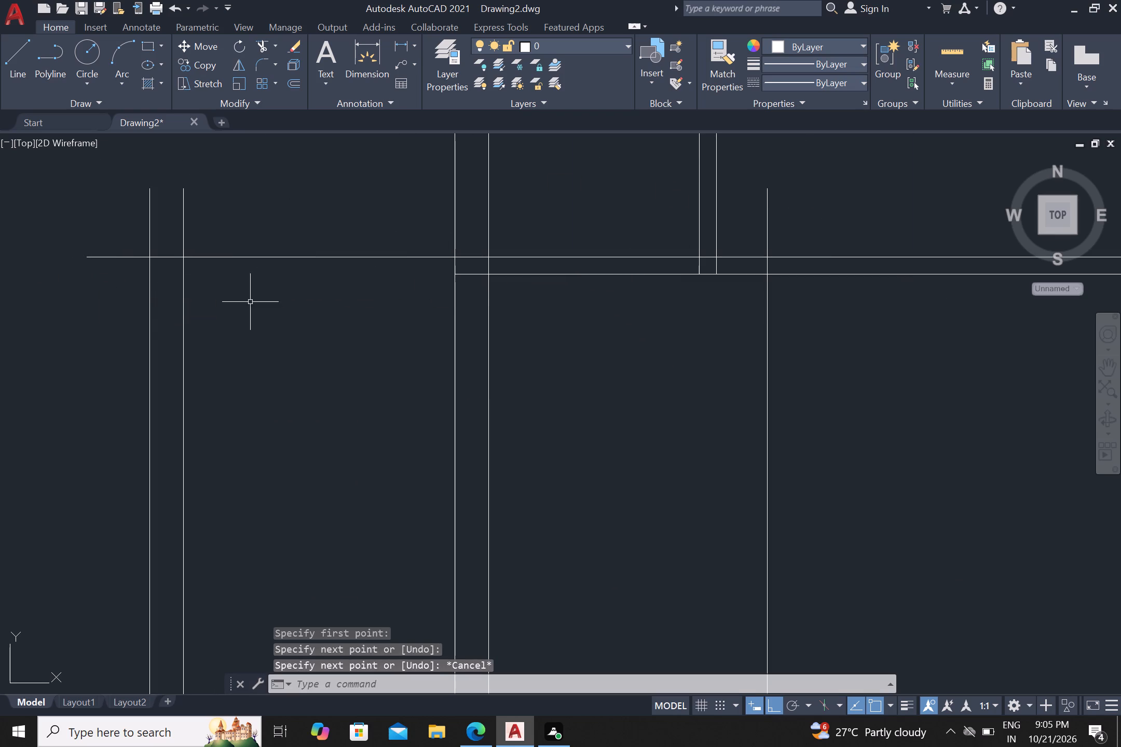
key(Return)
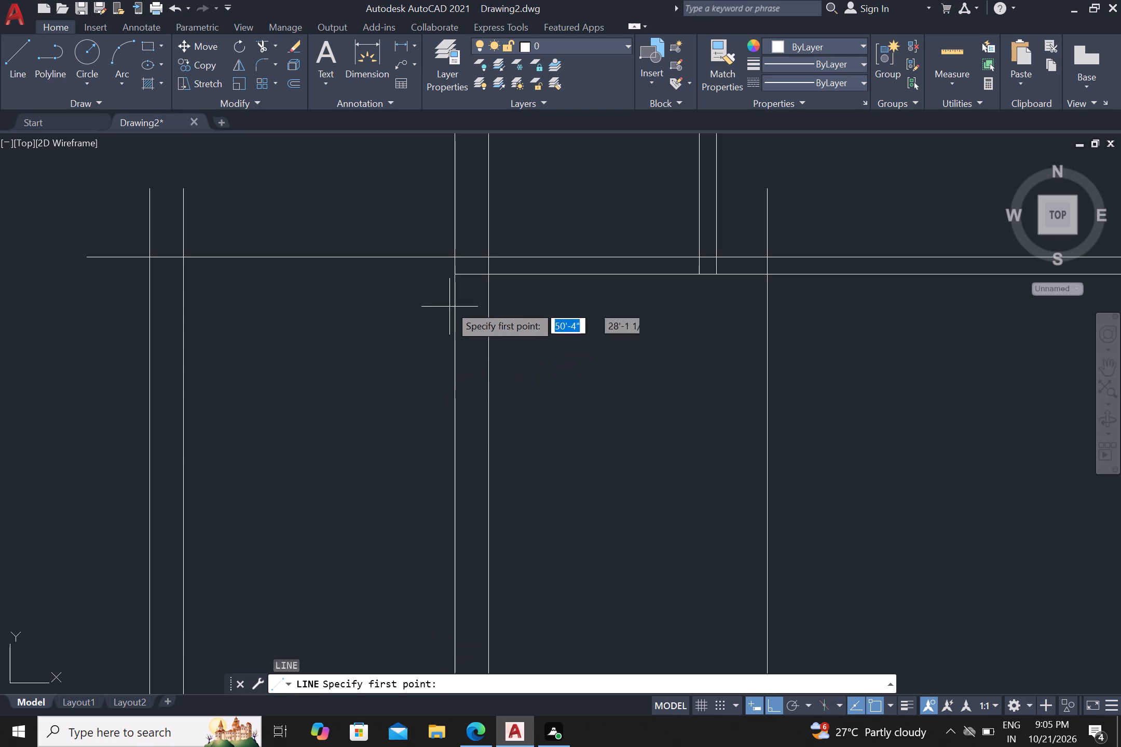
click(456, 278)
click(115, 341)
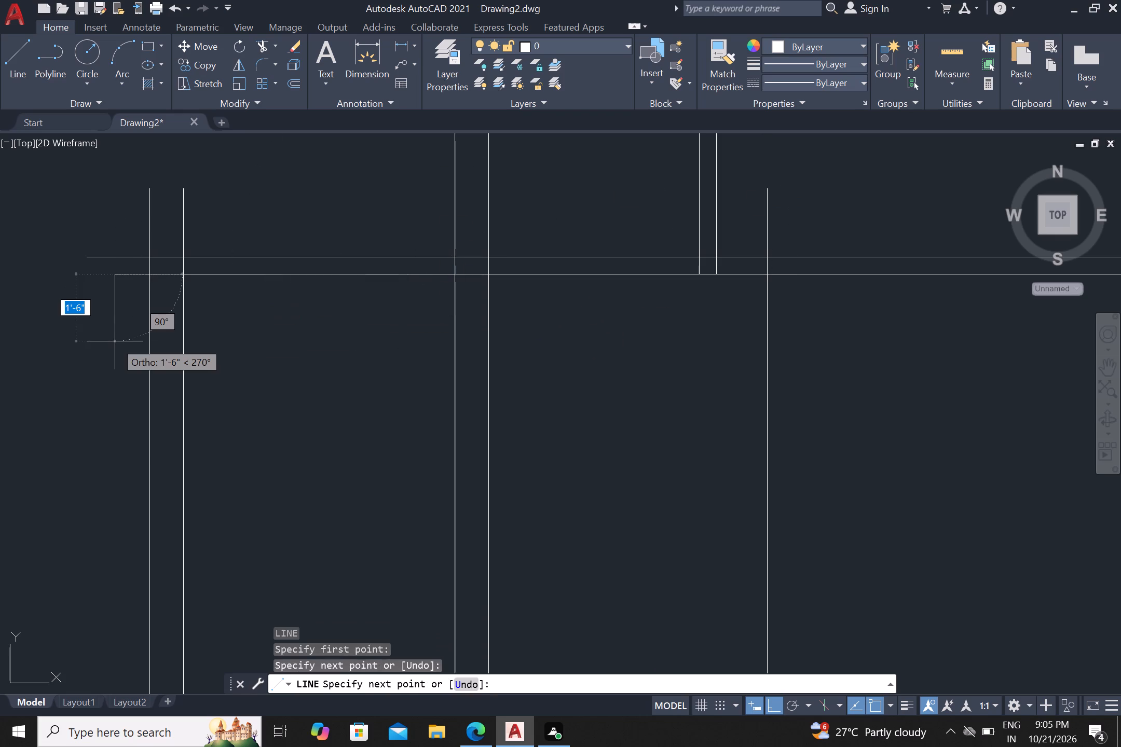
key(Escape)
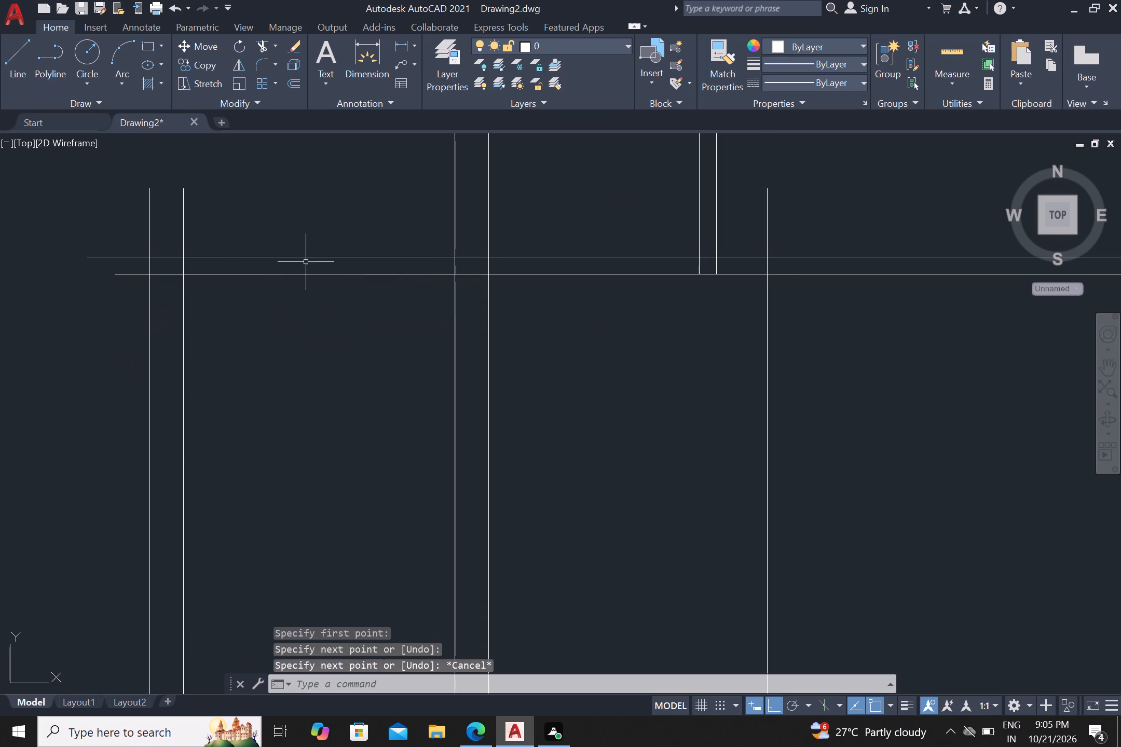
Trim the overhanging horizontal and vertical line ends at the projecting wall's upper-left corner, and end the Trim command.
text(tr)
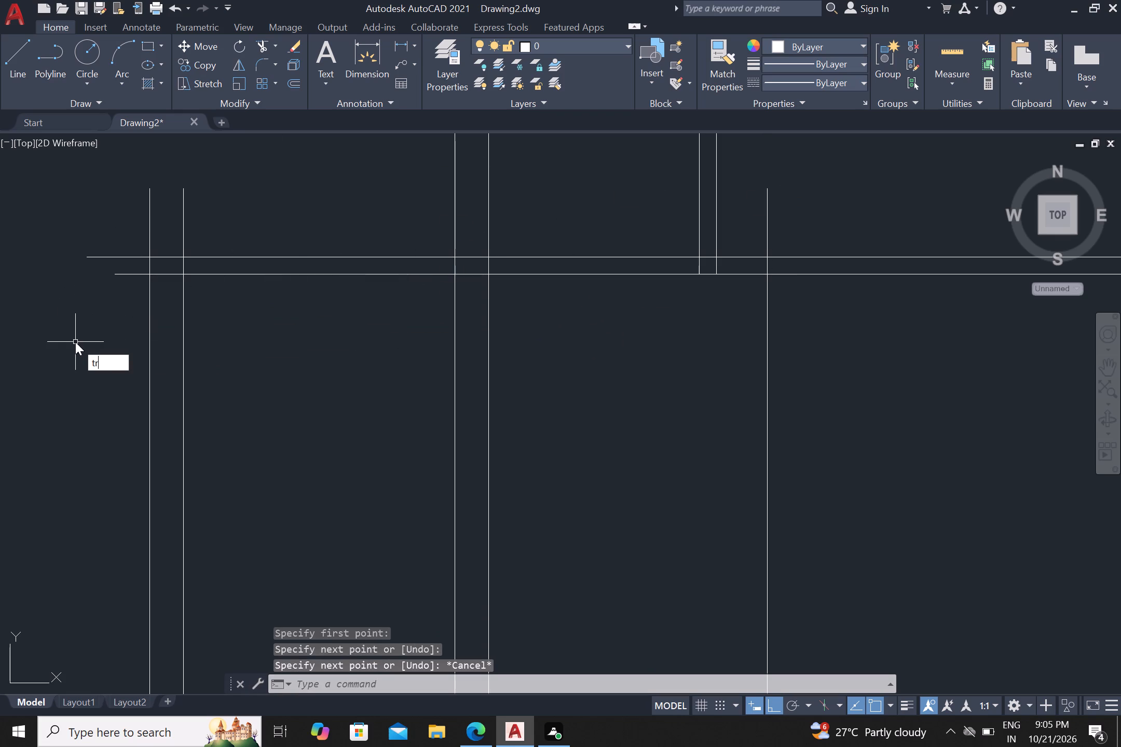
key(Return)
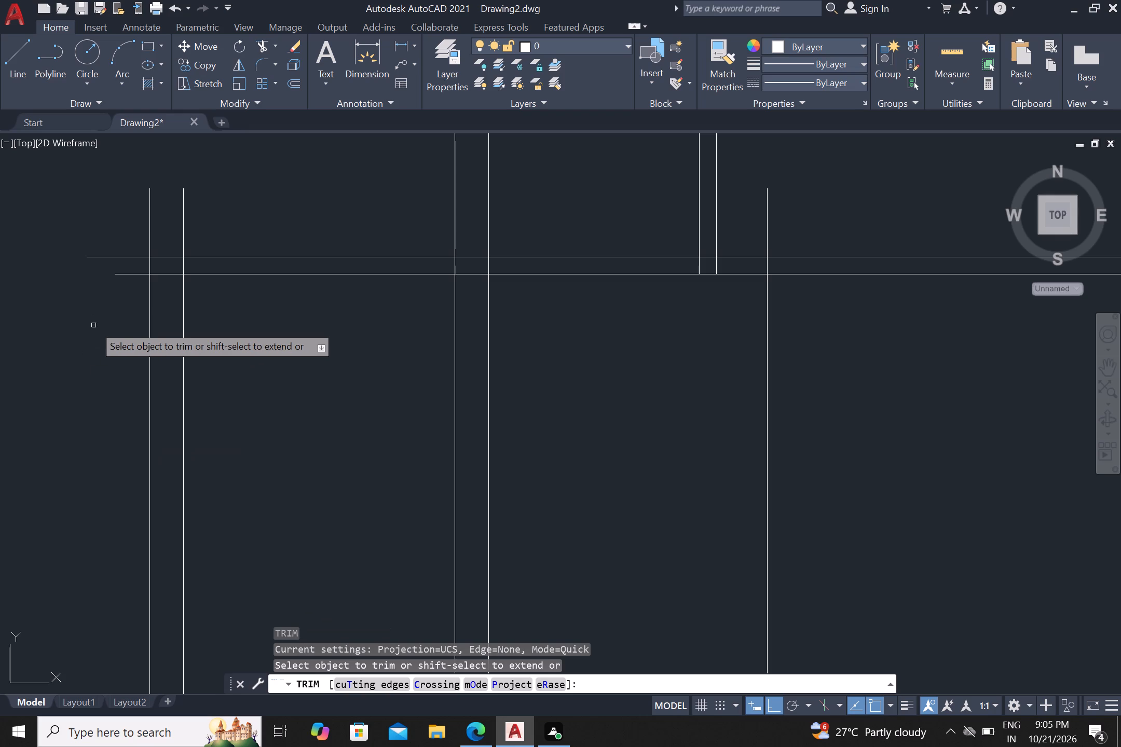
click(135, 295)
click(122, 233)
click(127, 229)
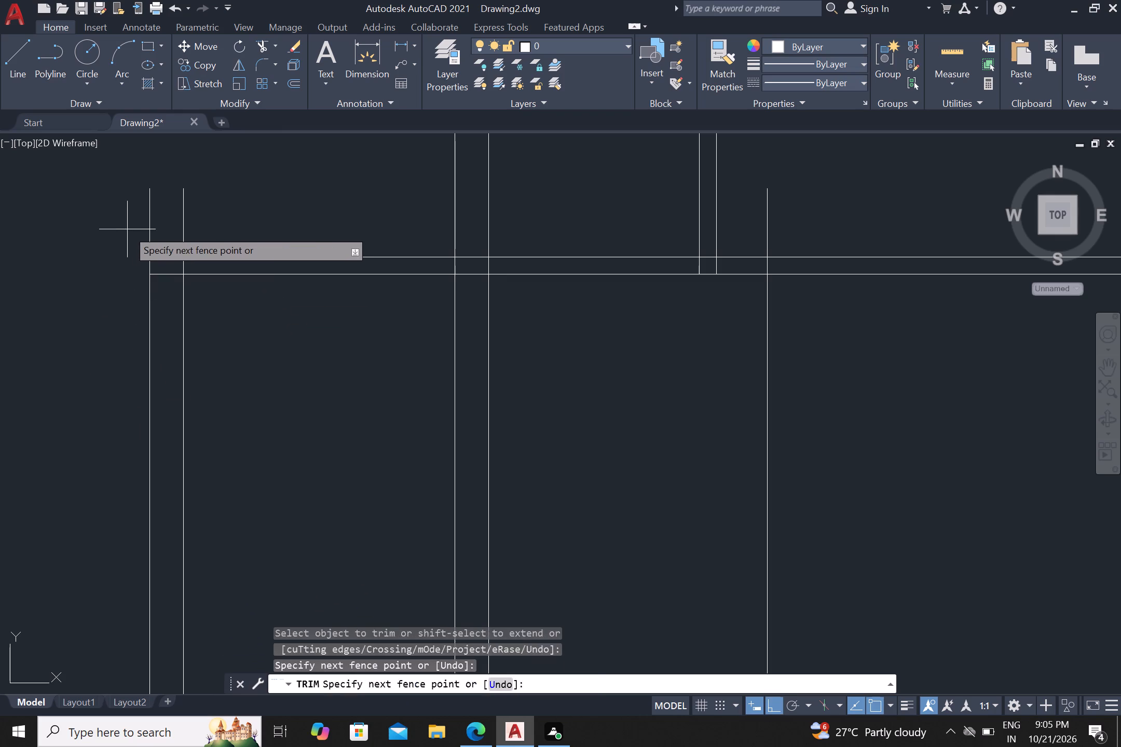
click(212, 224)
scroll(253, 262, down, 2)
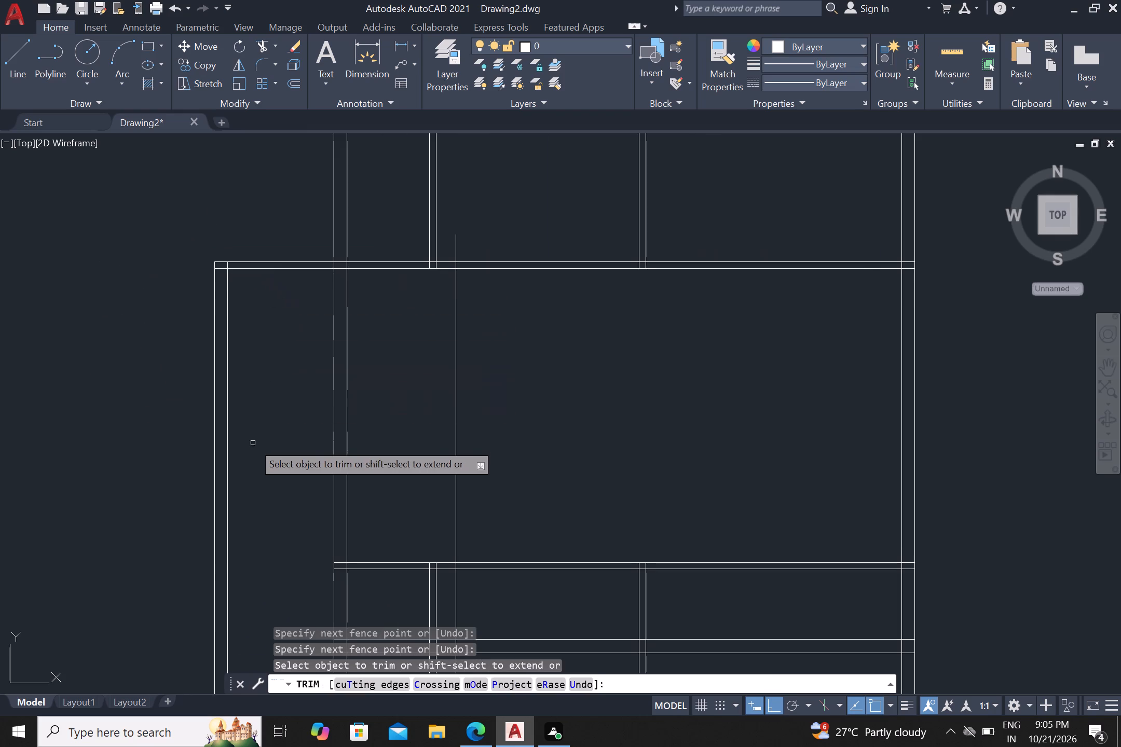
scroll(254, 443, down, 1)
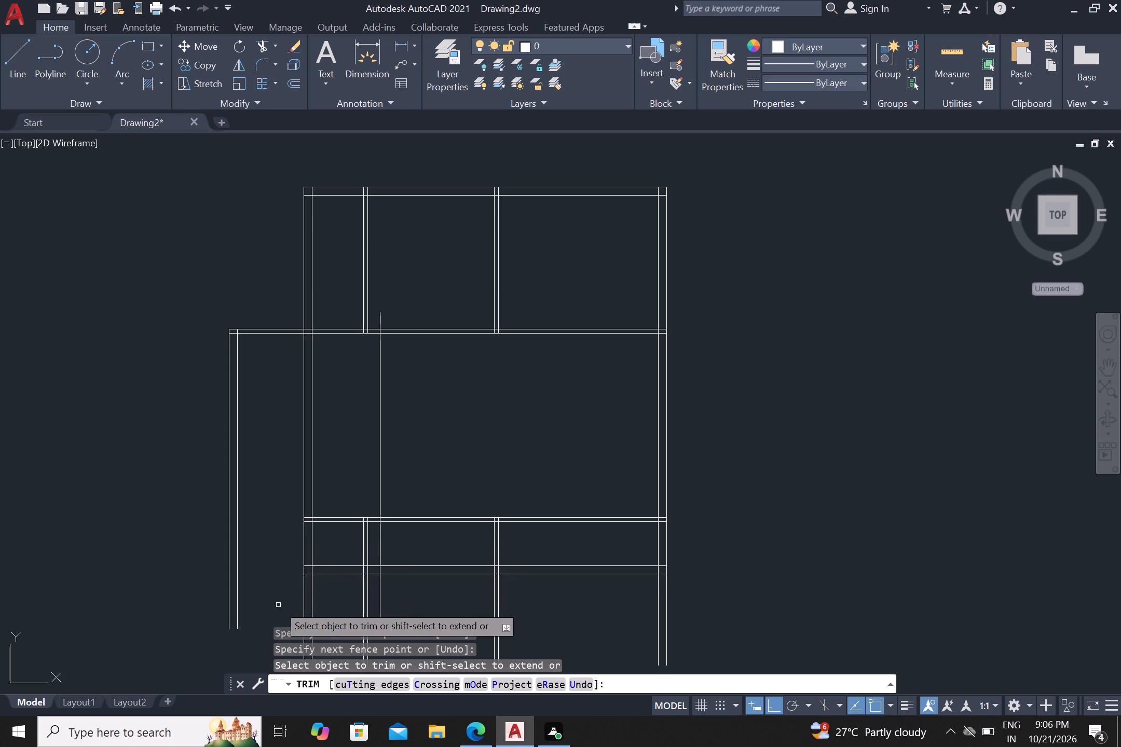
middle_drag(278, 587, 326, 464)
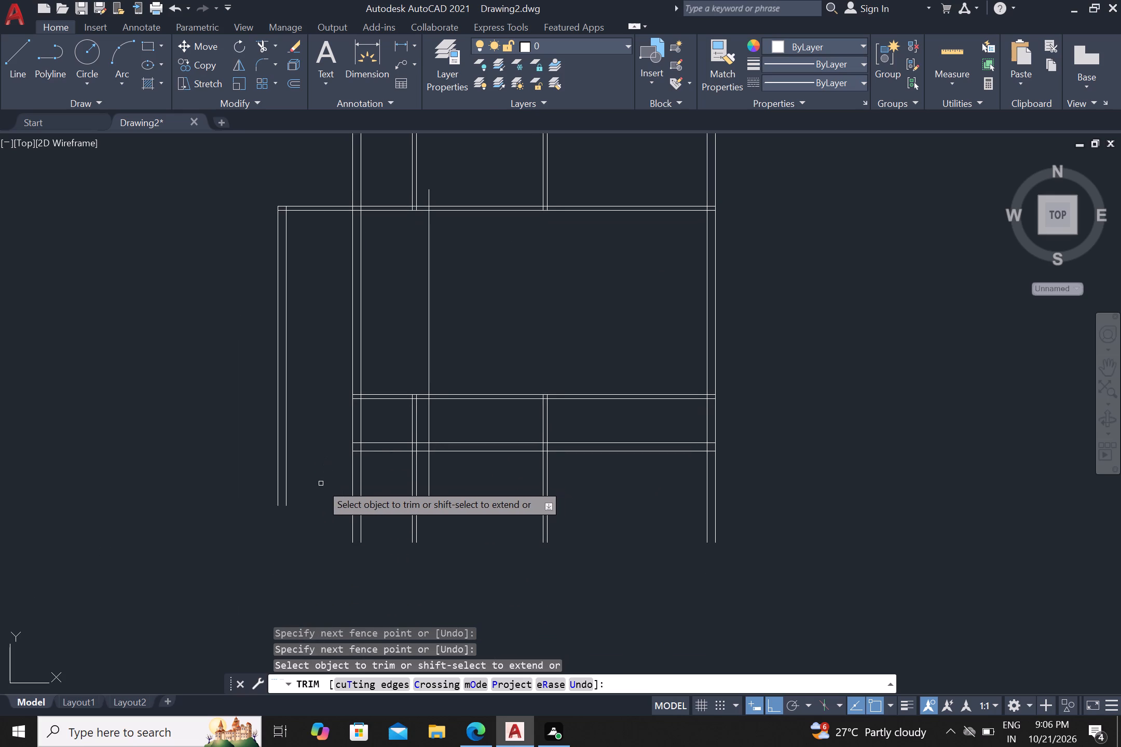
scroll(337, 411, up, 2)
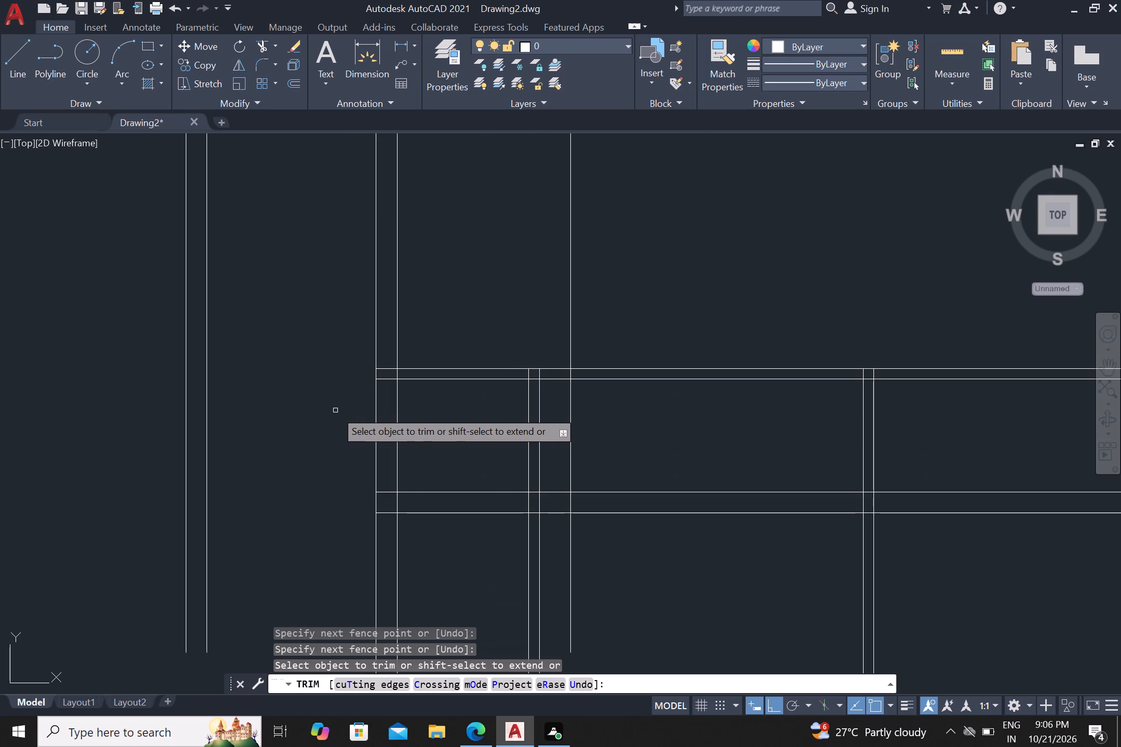
key(Escape)
Draw two horizontal lines continuing both faces of the lower interior wall, below the large middle room, leftward past the projecting outer wall.
key(l)
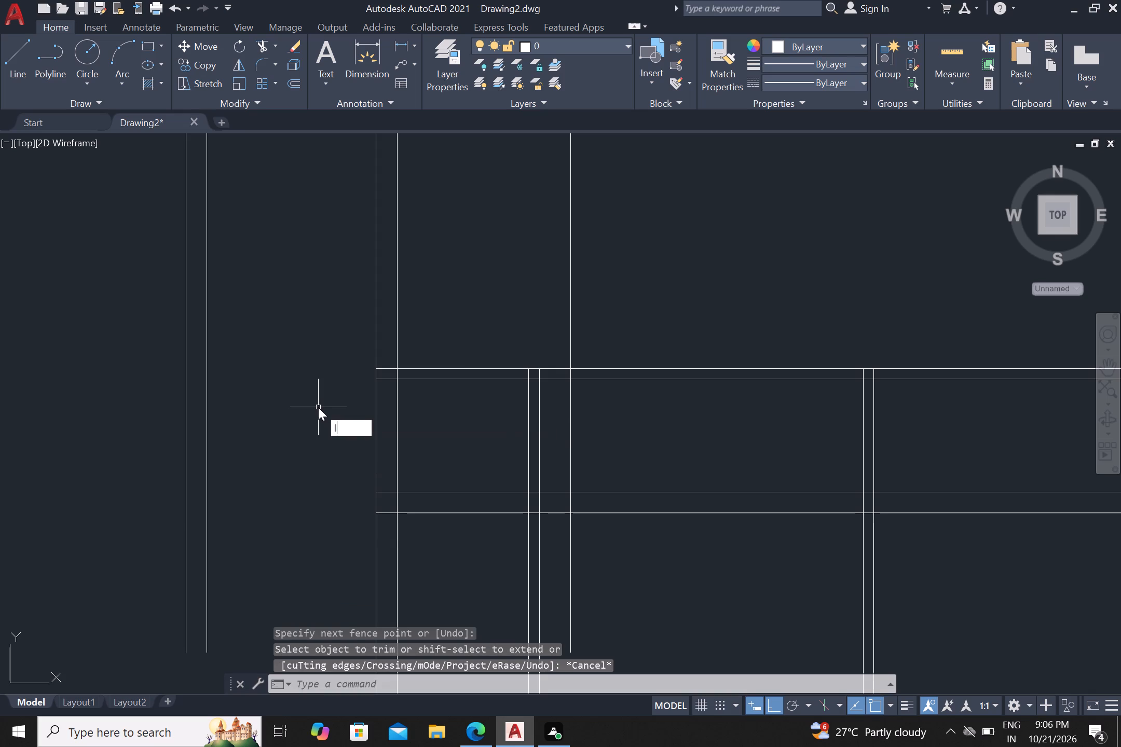
key(Return)
scroll(351, 416, down, 1)
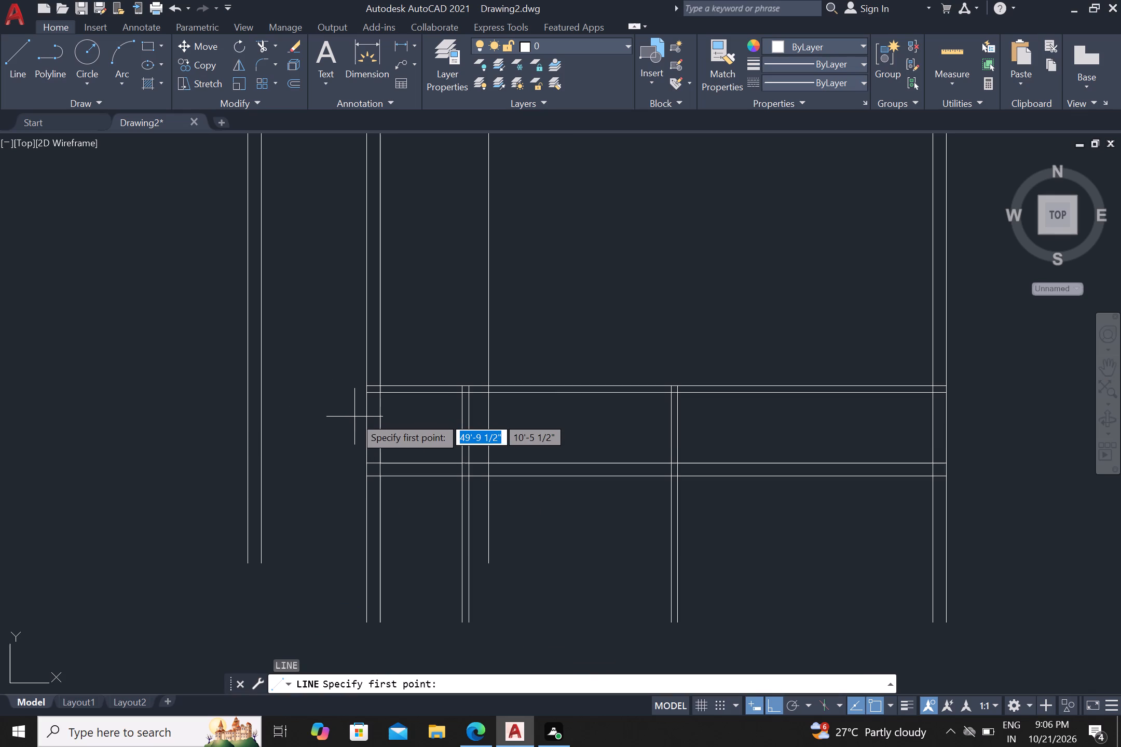
scroll(354, 429, down, 1)
scroll(342, 413, up, 1)
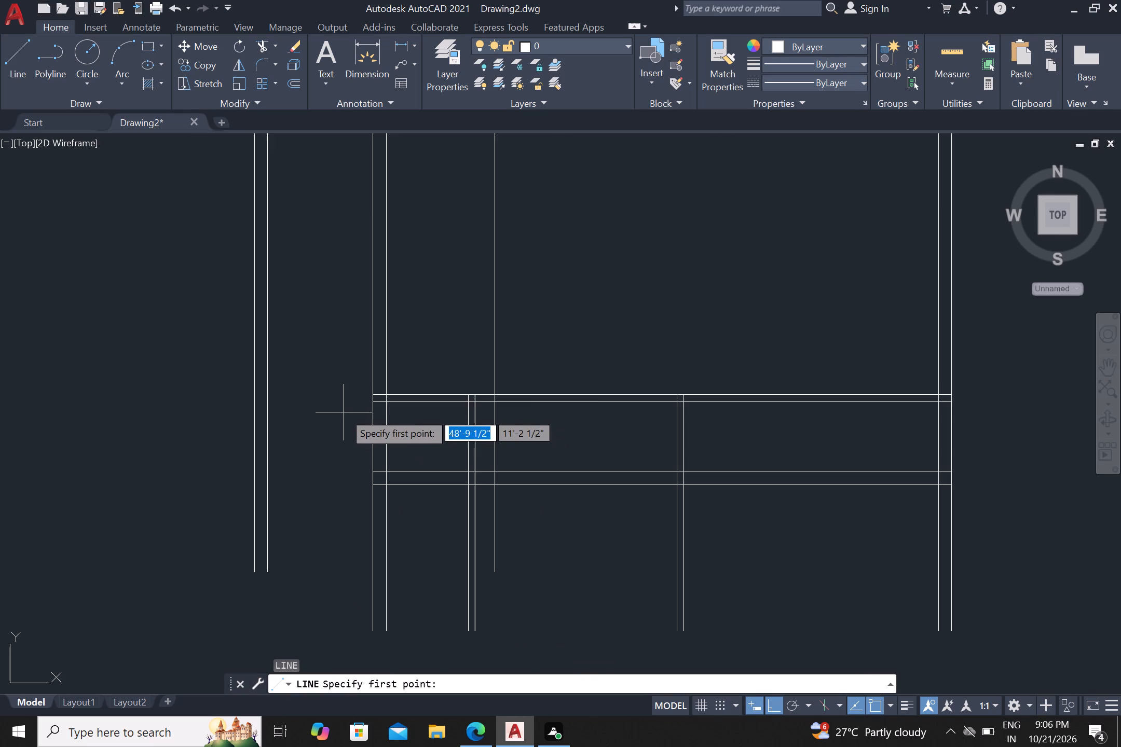
scroll(386, 389, up, 1)
click(361, 410)
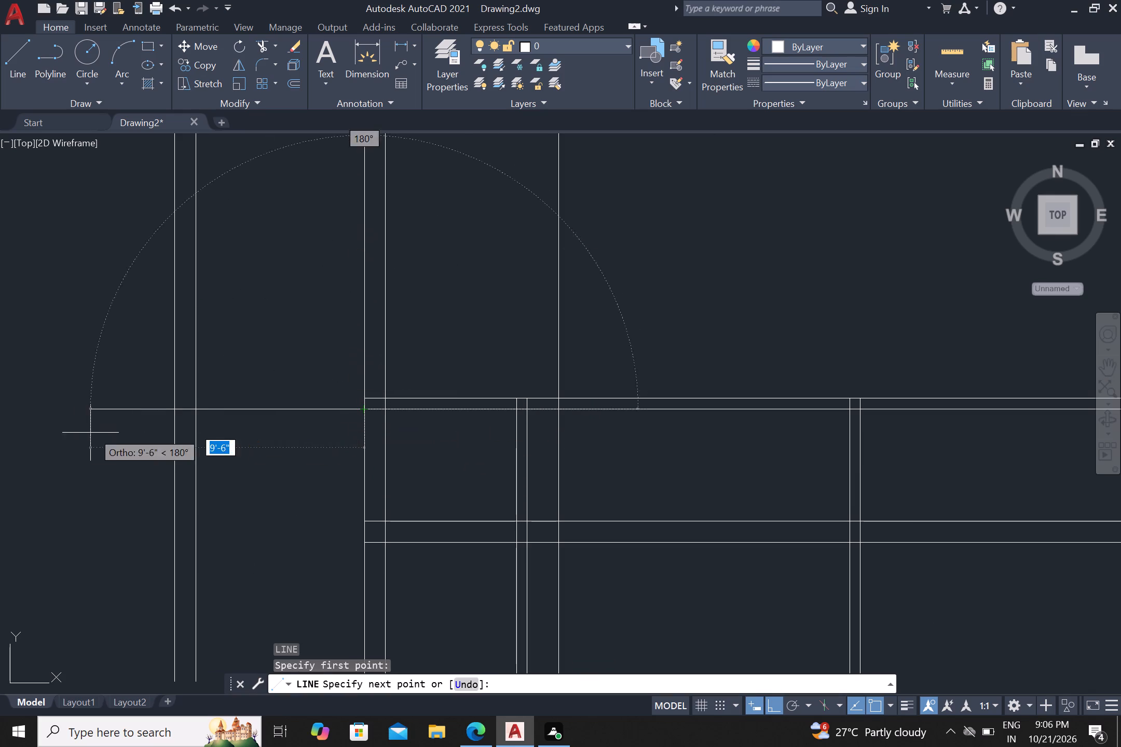
click(78, 434)
key(Escape)
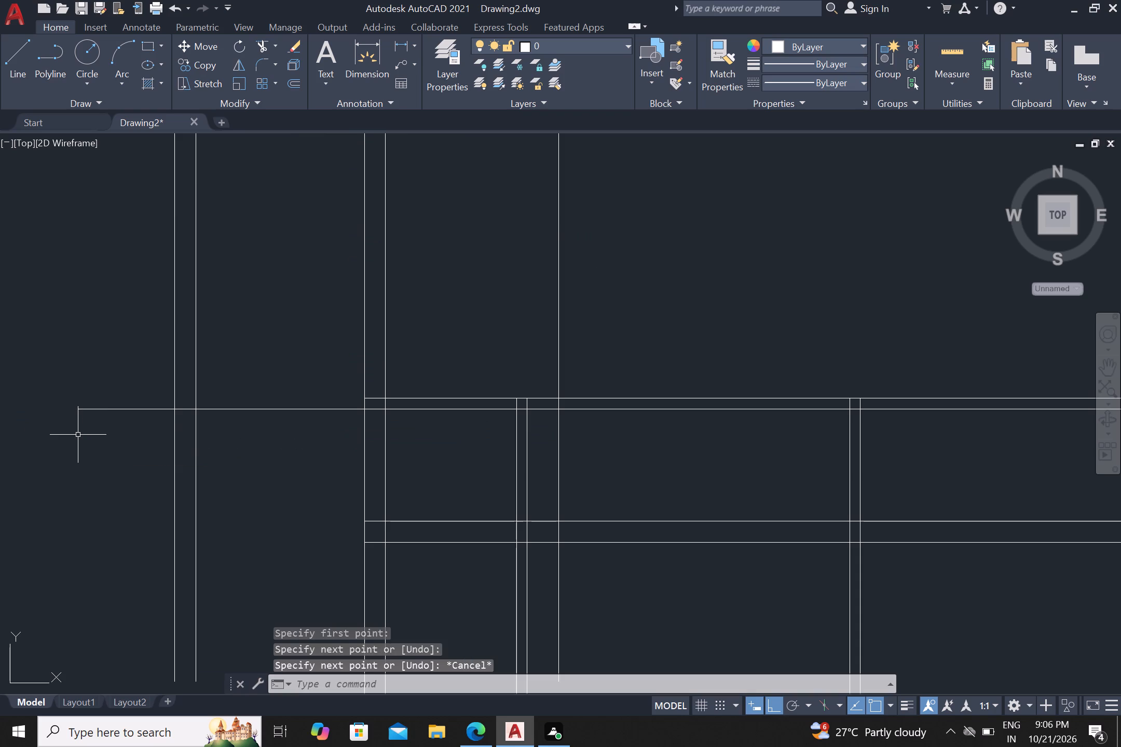
key(Return)
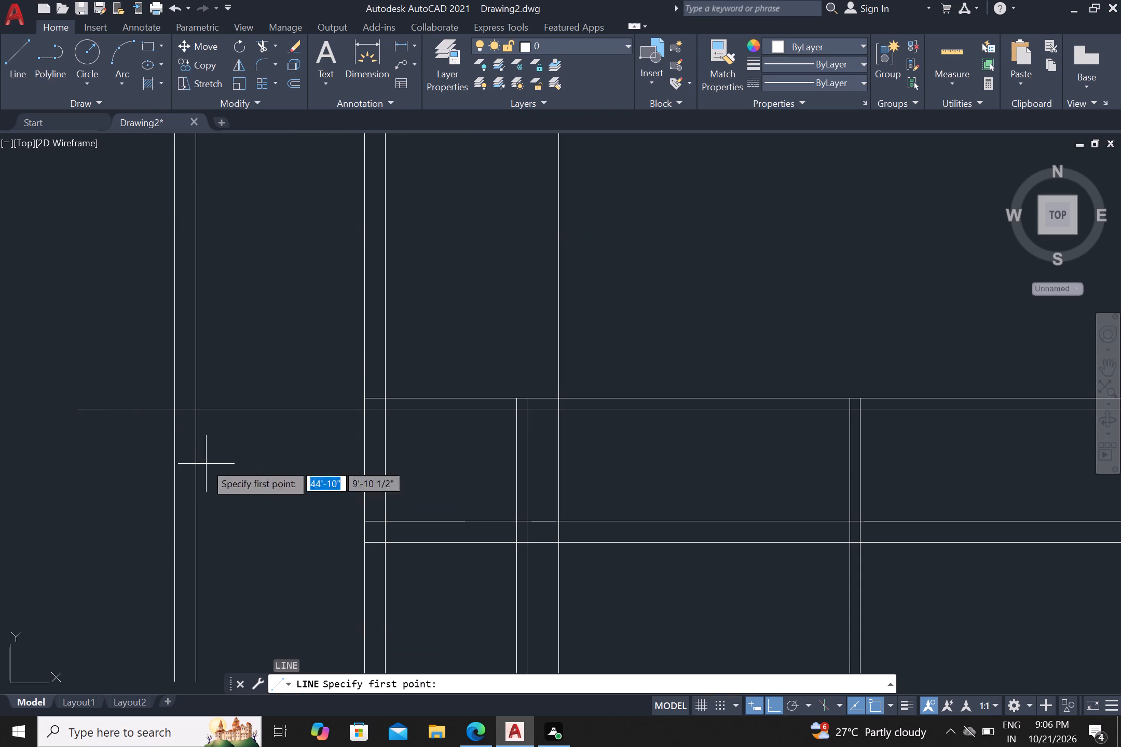
click(363, 398)
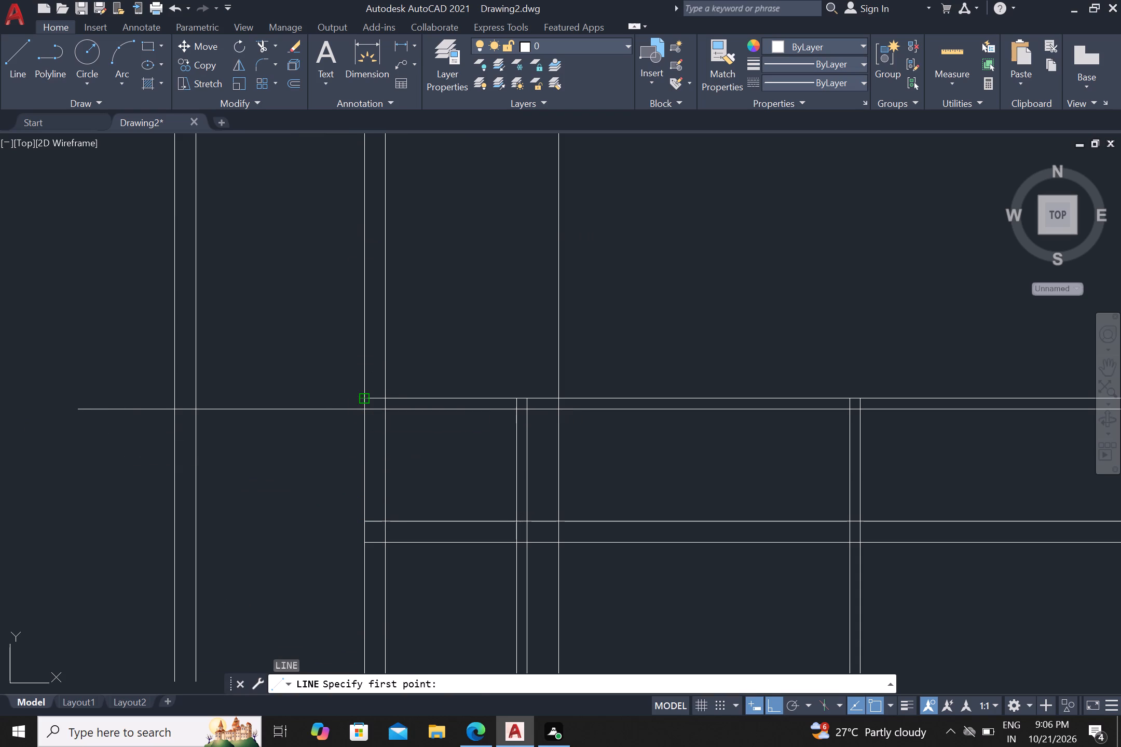
click(62, 358)
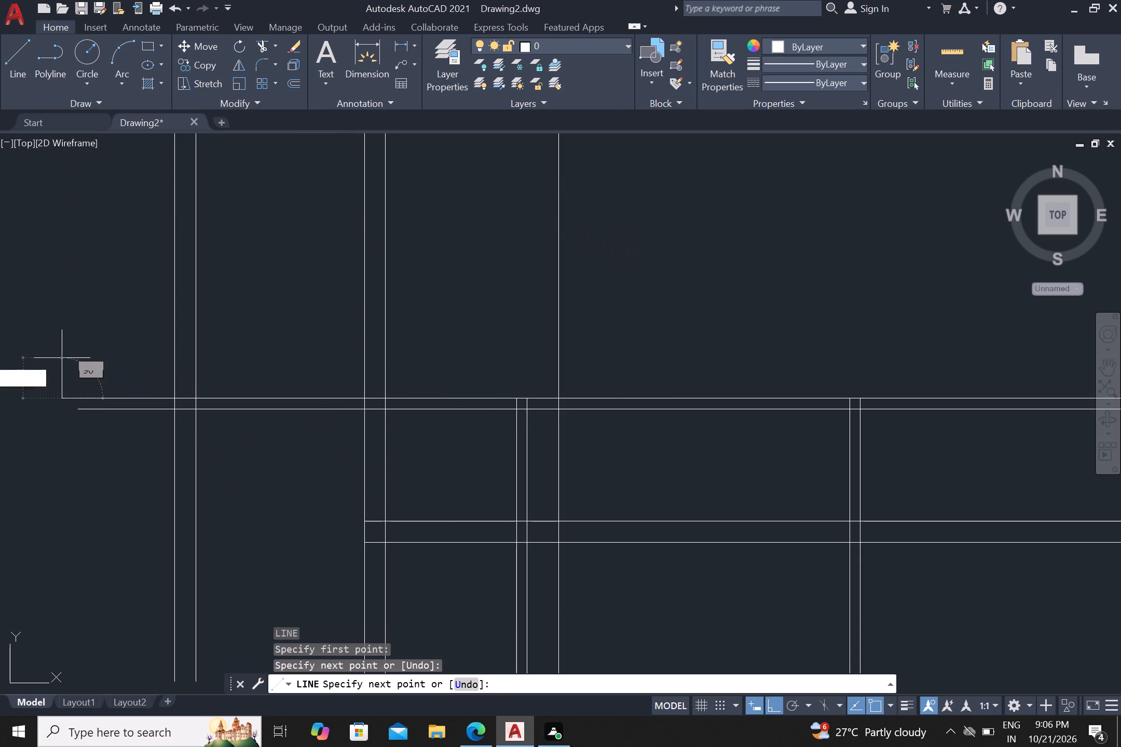
Trim the overhanging ends of the two lower interior wall lines beyond the projecting outer wall's outer face.
key(Escape)
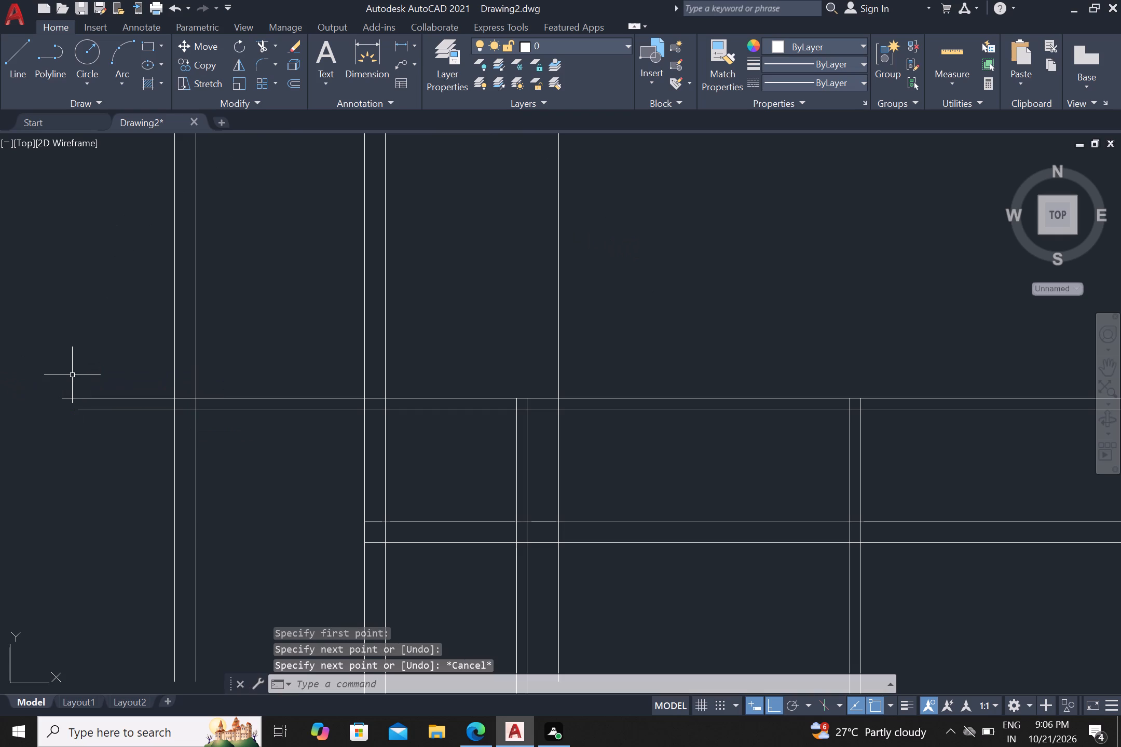
scroll(270, 381, down, 2)
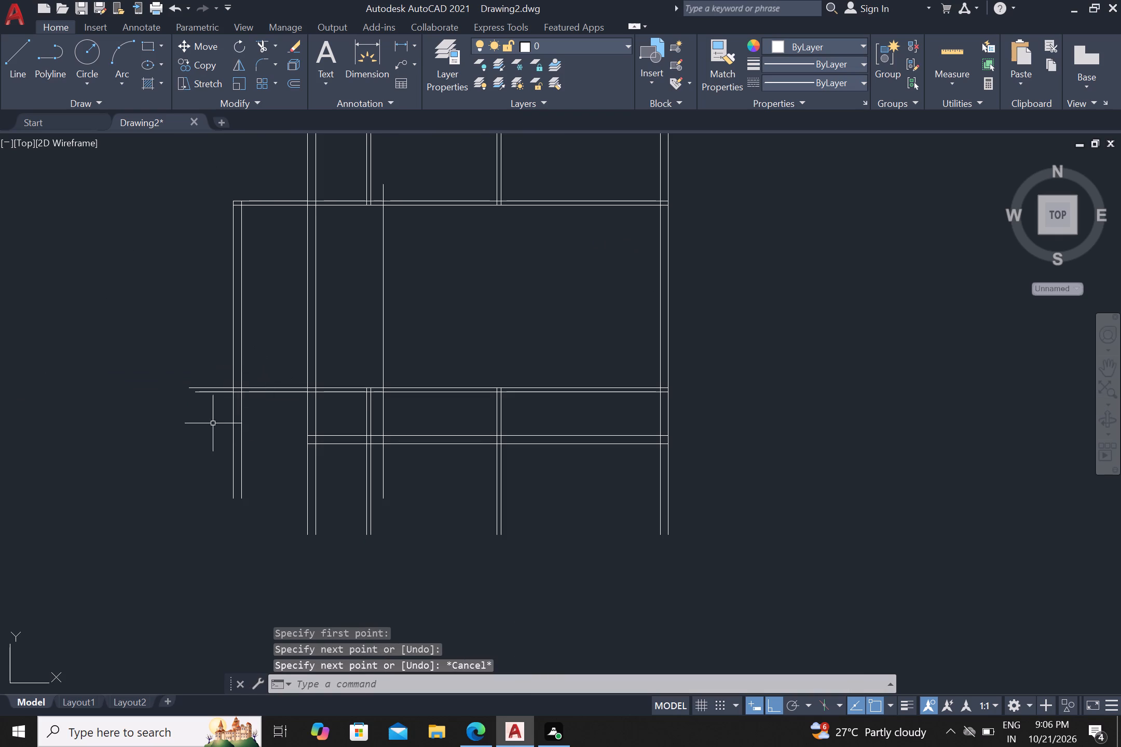
scroll(204, 420, up, 1)
key(Escape)
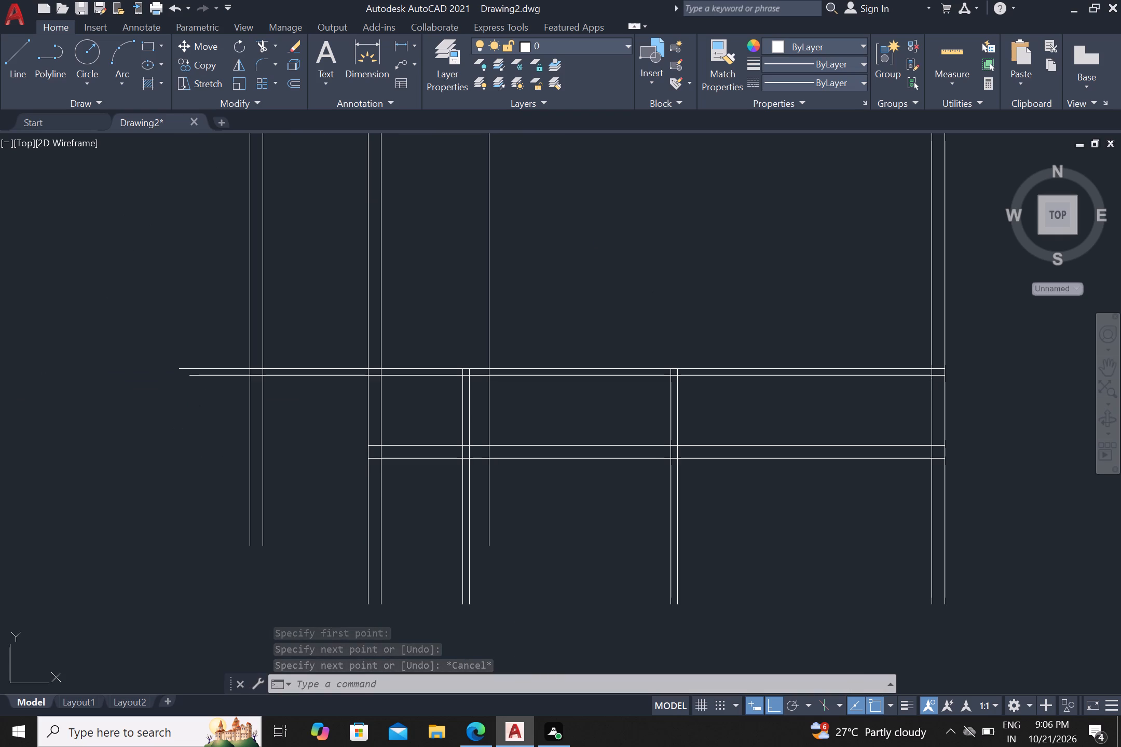
text(tr)
key(Return)
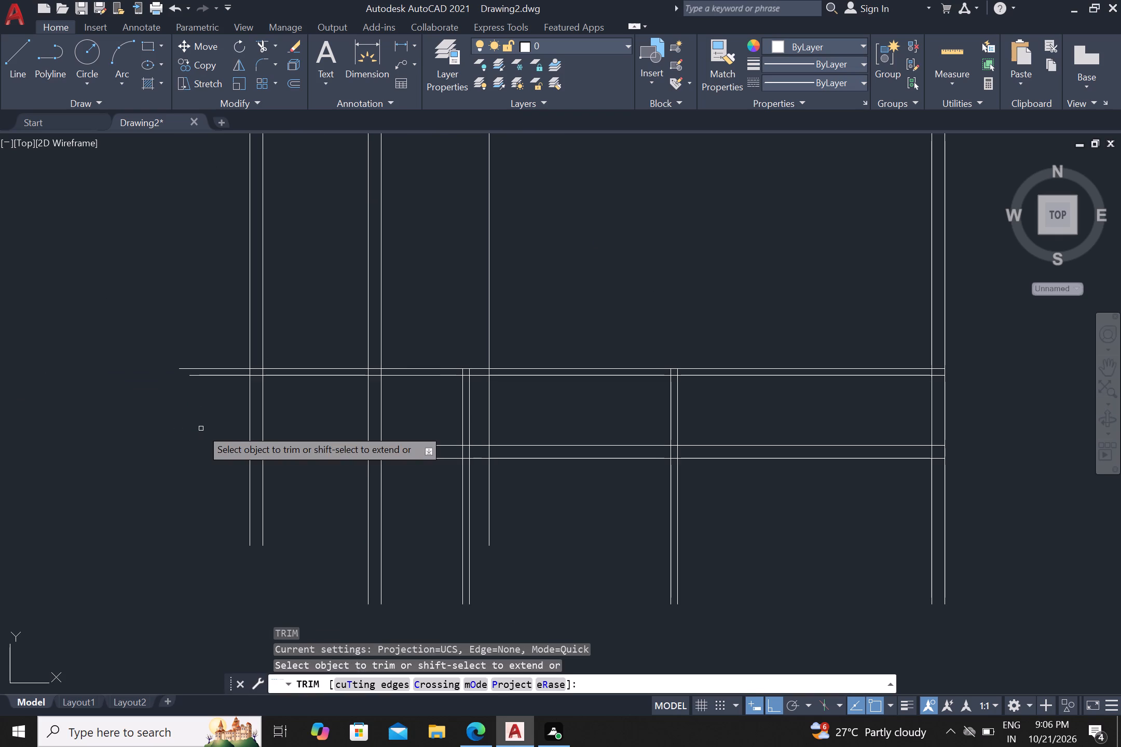
click(207, 343)
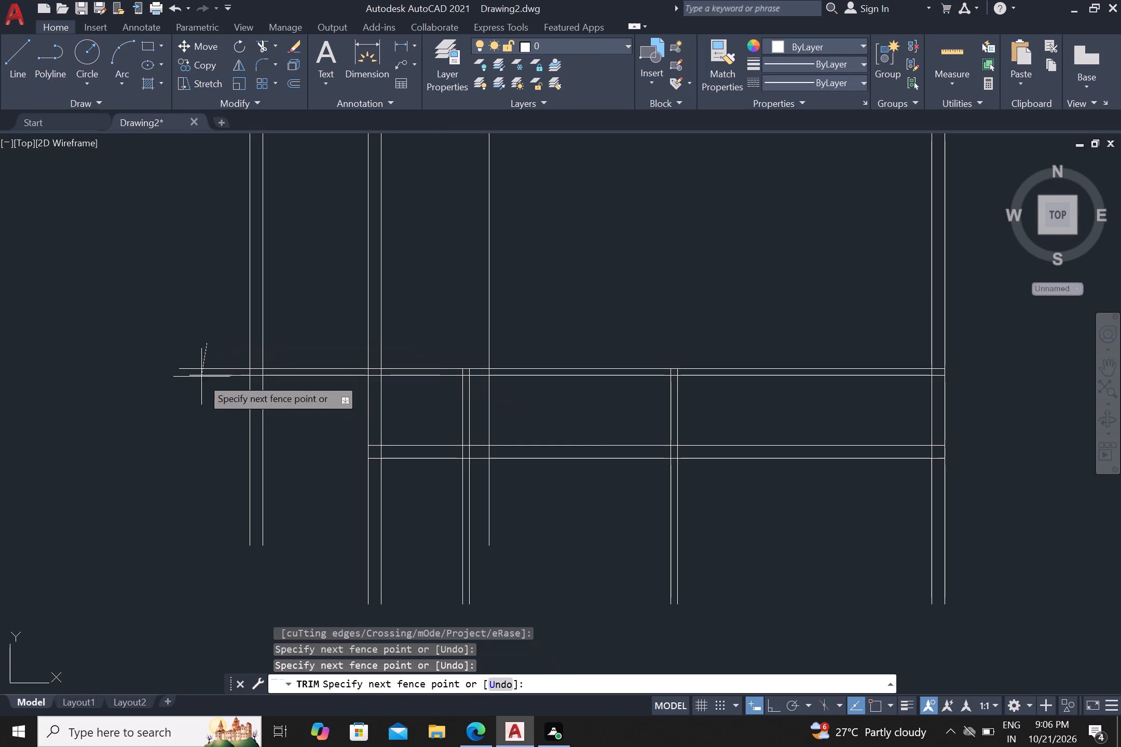
click(202, 402)
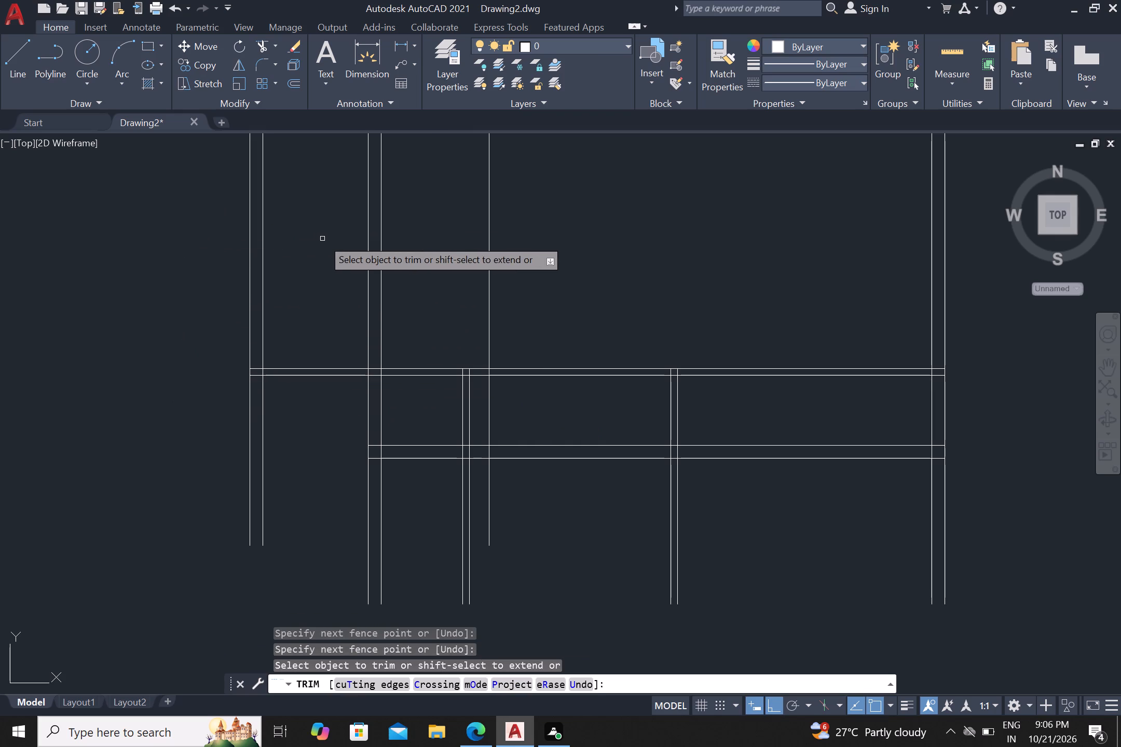
Trim the original left outer wall's lines across the middle room, and the upper interior wall's lines between that wall and the first partition.
scroll(322, 239, down, 1)
middle_drag(320, 239, 323, 347)
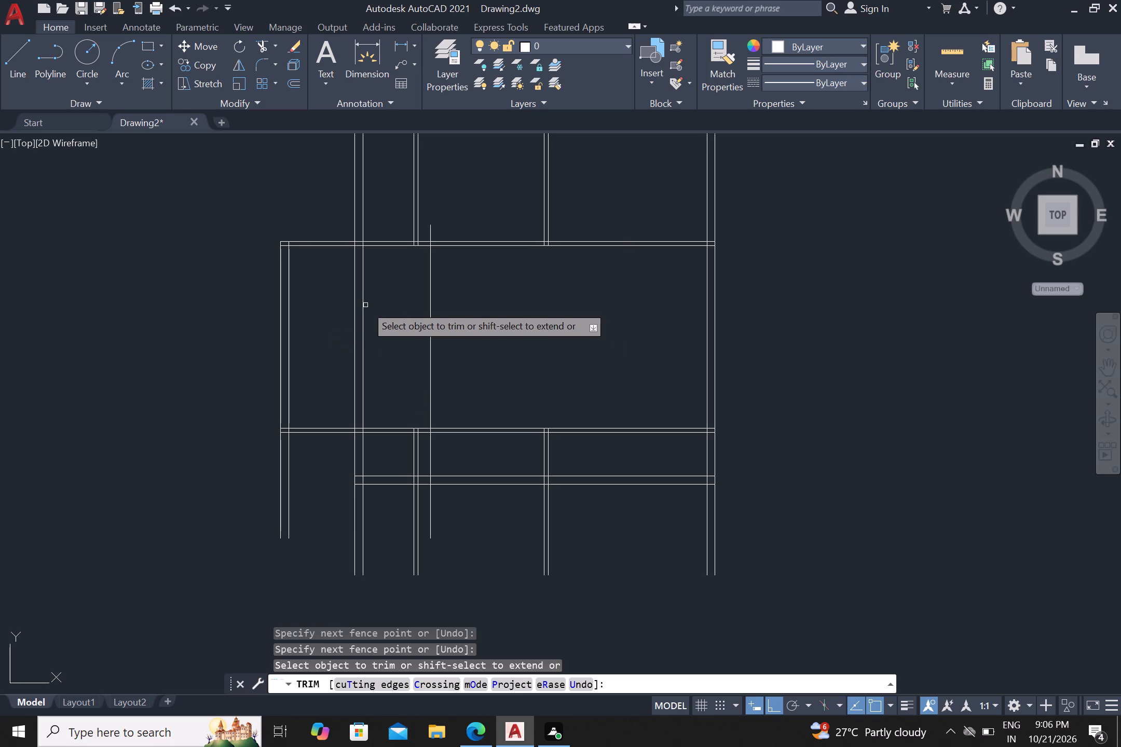
click(332, 311)
click(380, 312)
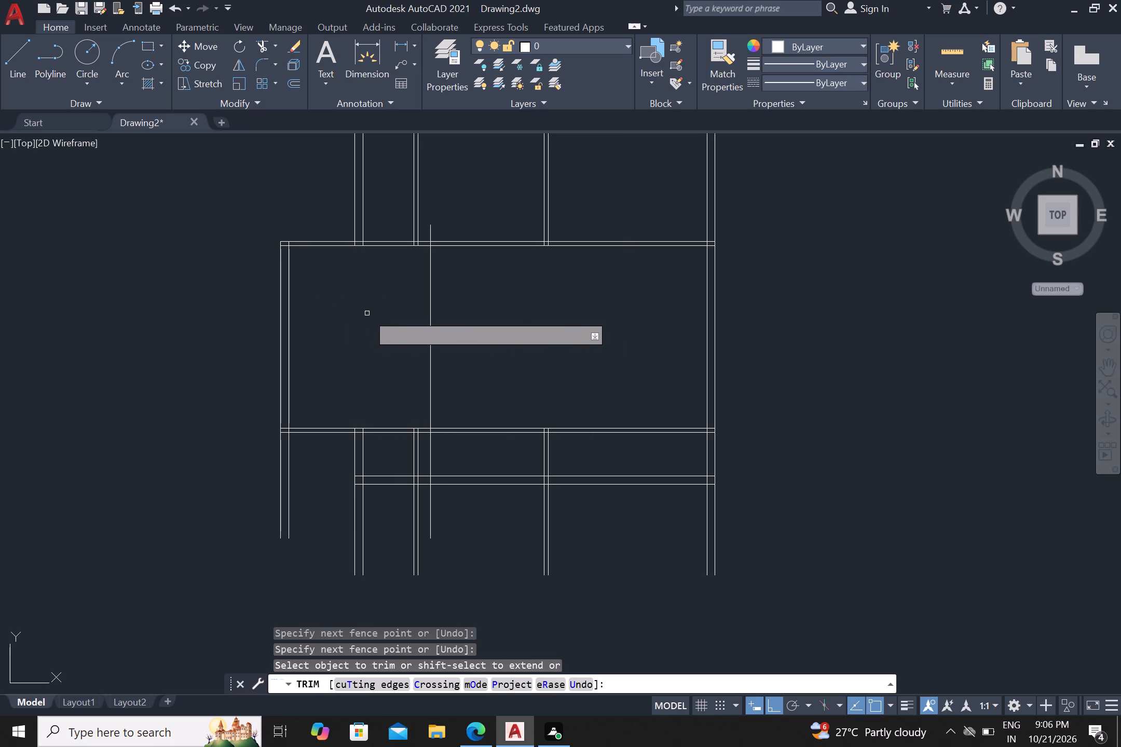
click(375, 269)
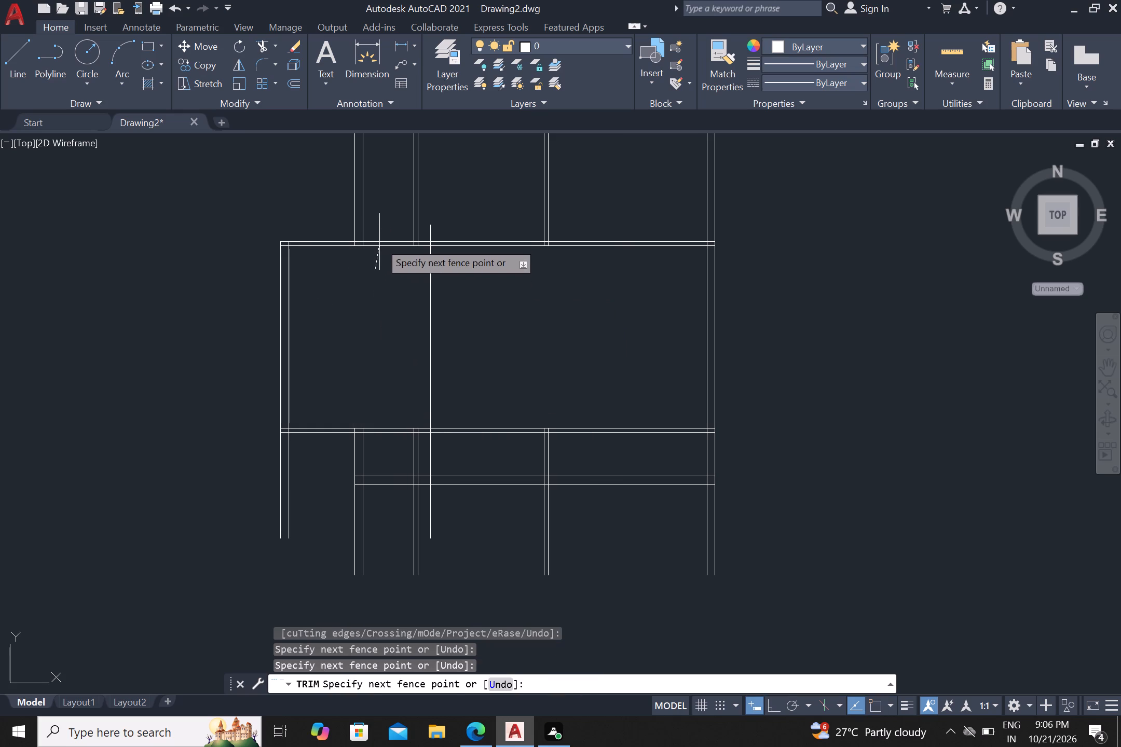
click(379, 229)
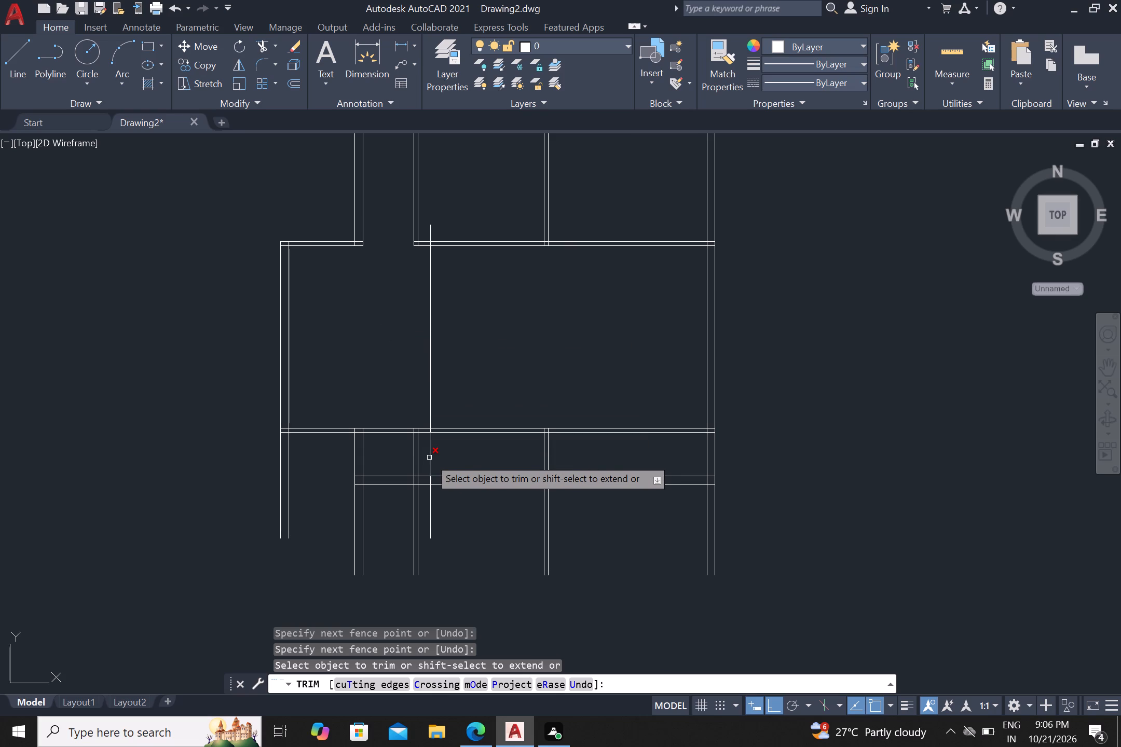
Trim the first vertical partition between the lower interior wall and the thicker horizontal wall below, including its leftover stubs, and end Trim.
click(467, 450)
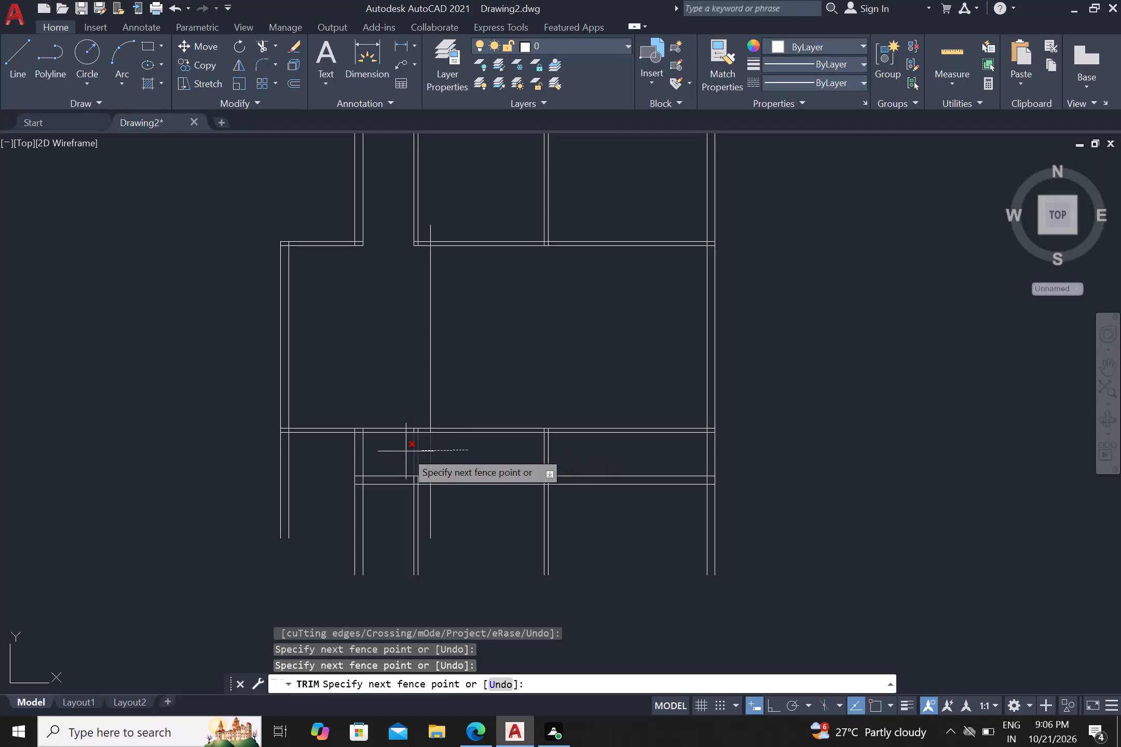
click(406, 451)
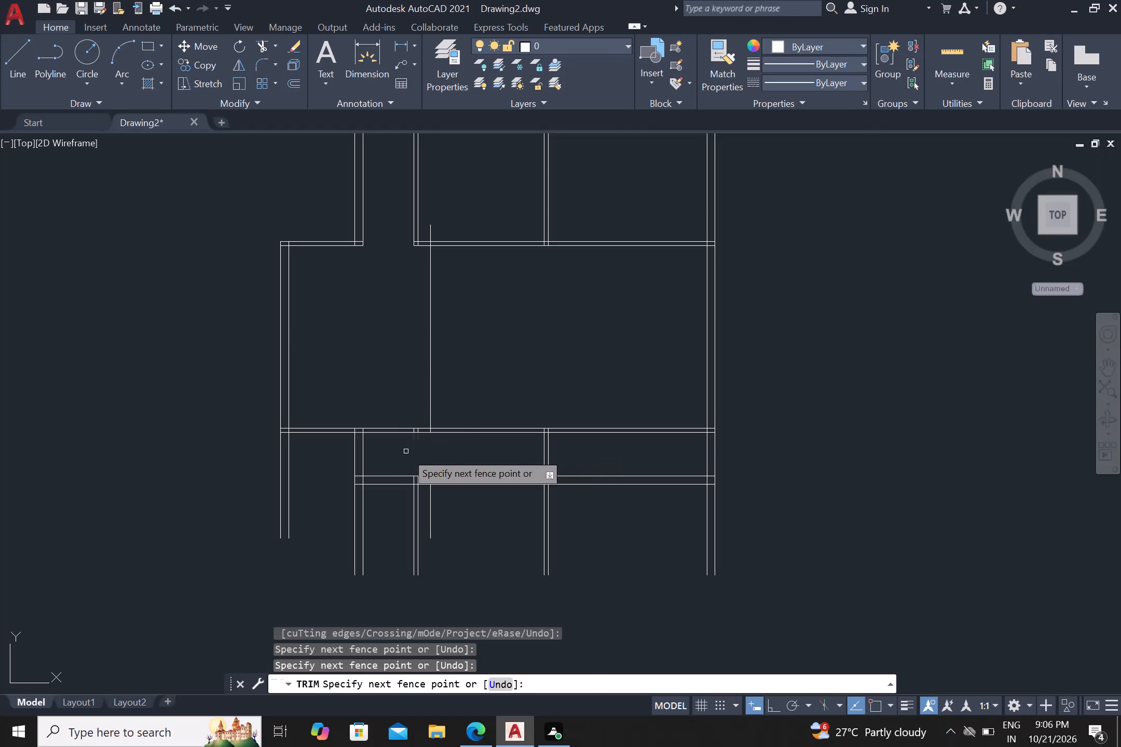
scroll(419, 444, up, 4)
click(405, 406)
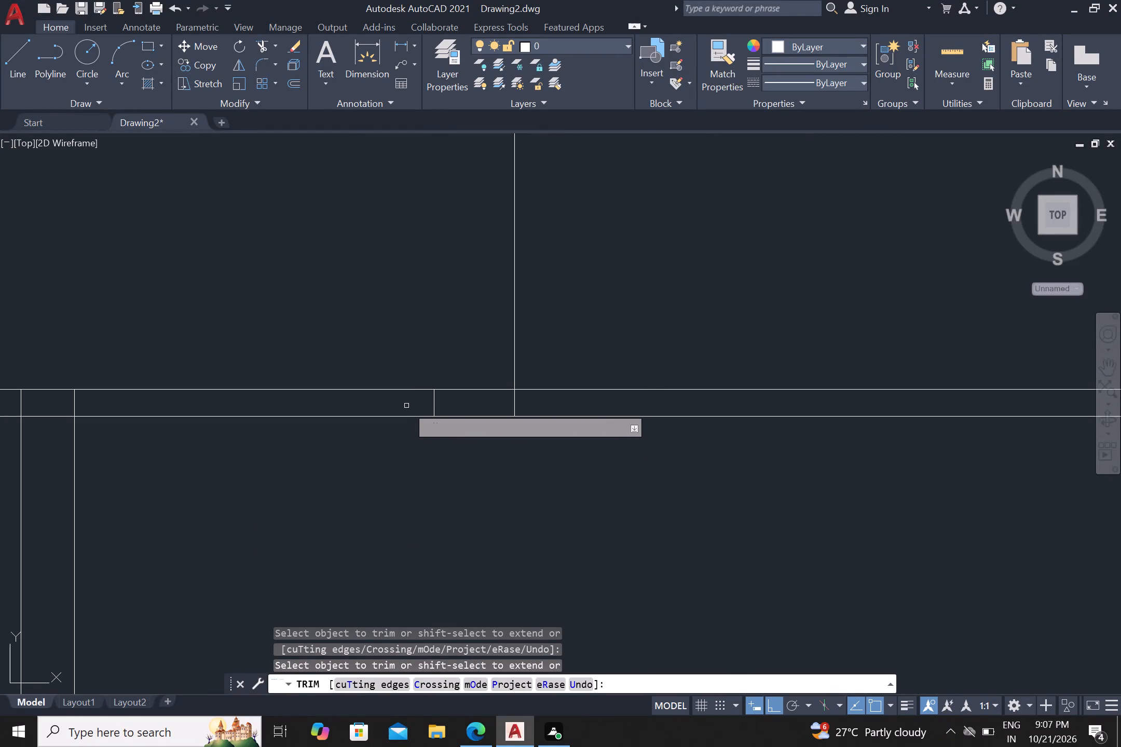
click(432, 404)
scroll(432, 404, down, 4)
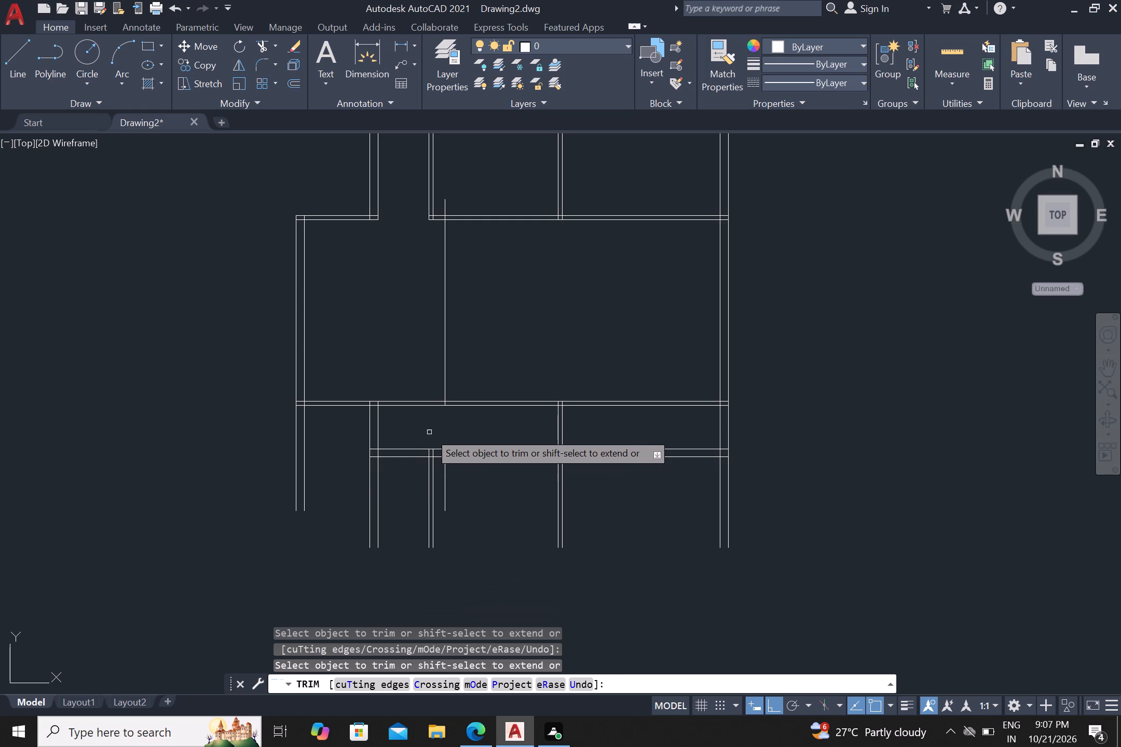
scroll(444, 430, up, 1)
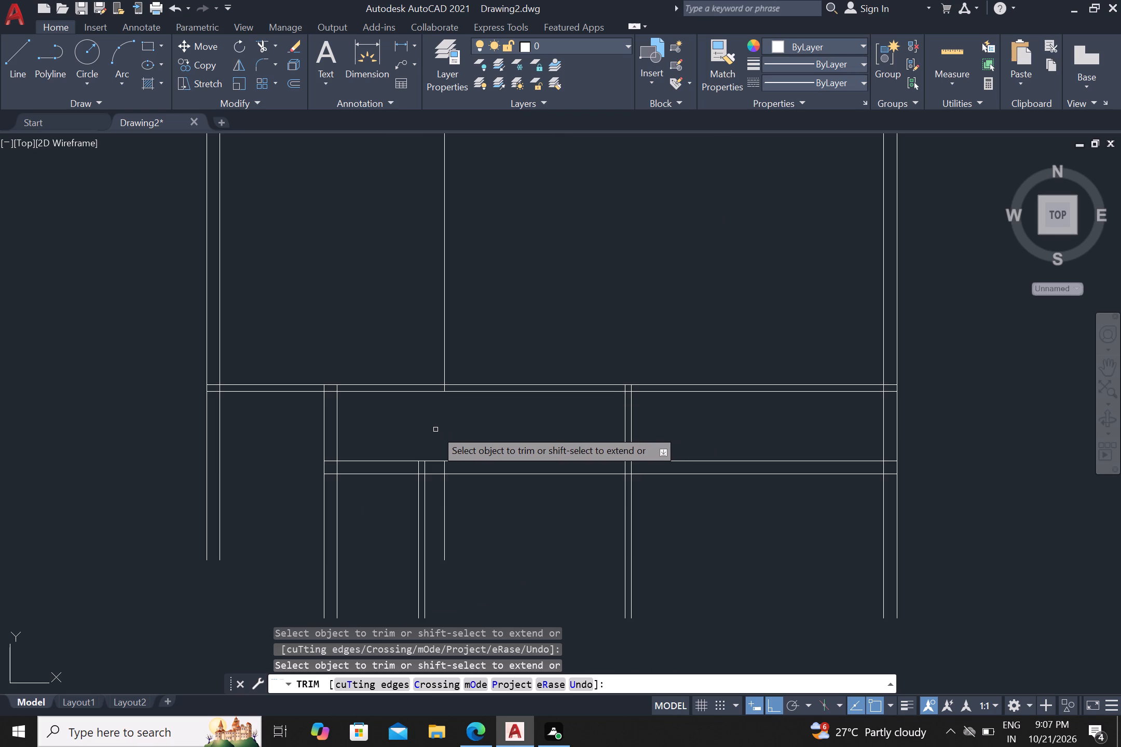
key(Escape)
Draw a vertical line from the lower interior wall to the thicker wall below, bridging the gap in the single vertical line beside the first partition.
key(l)
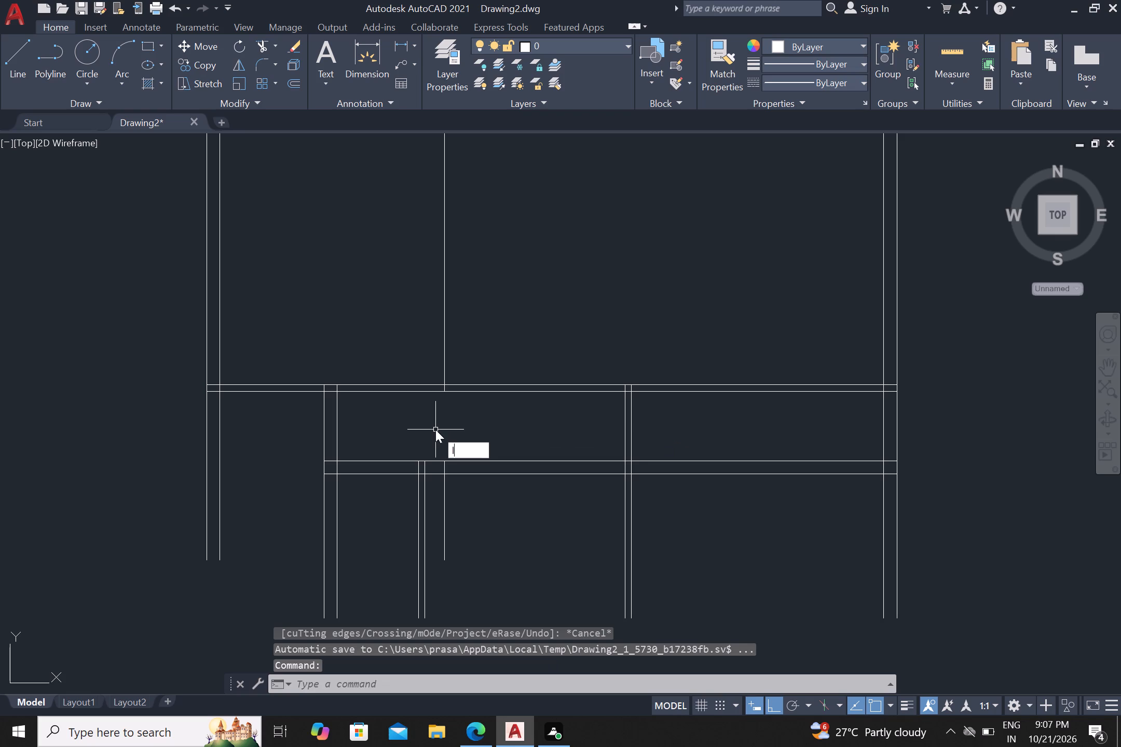
key(Return)
scroll(497, 426, up, 2)
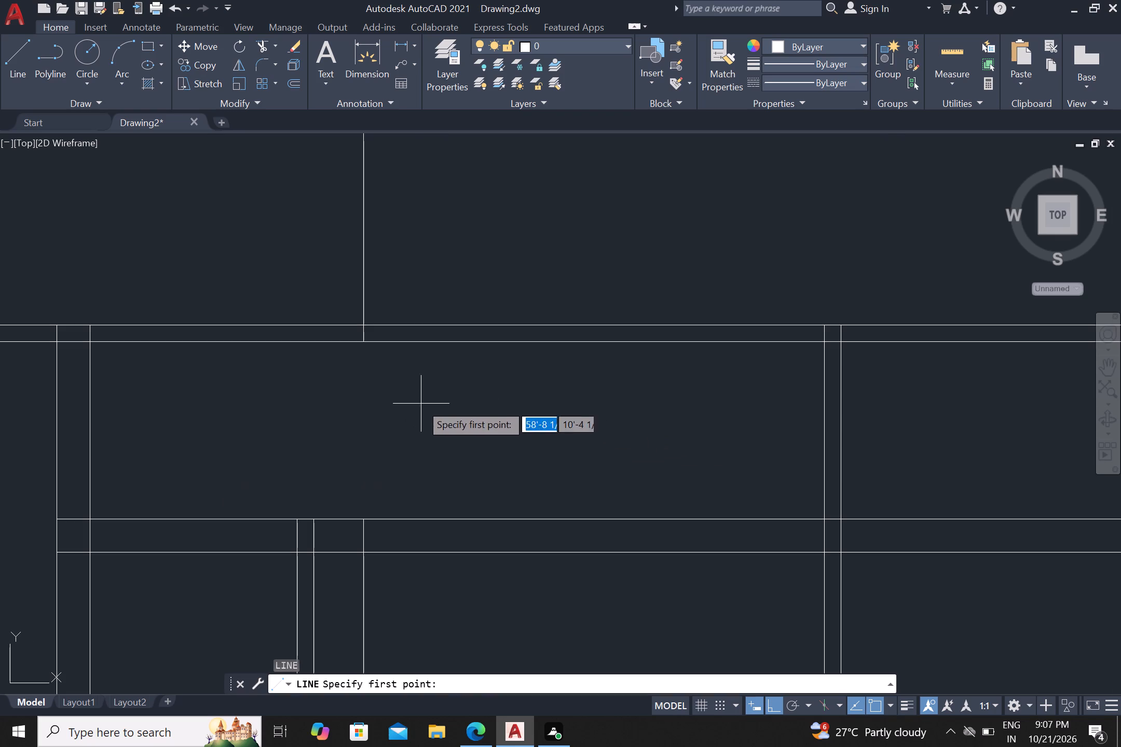
drag(367, 342, 368, 348)
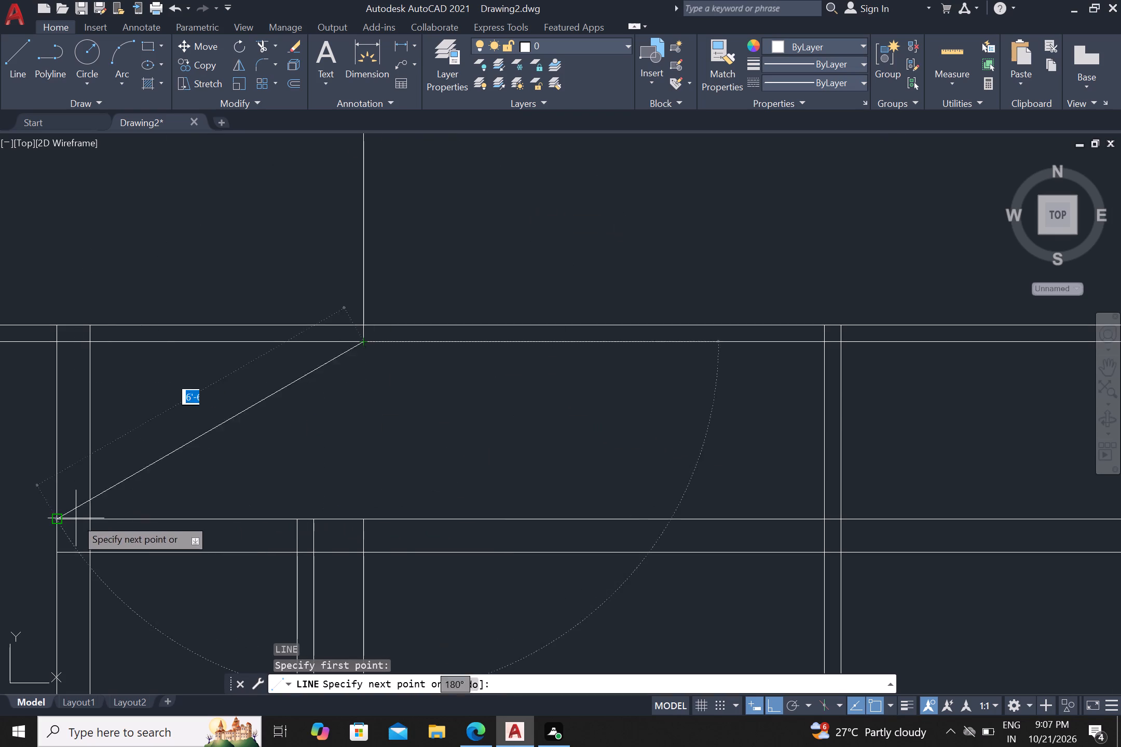
click(369, 518)
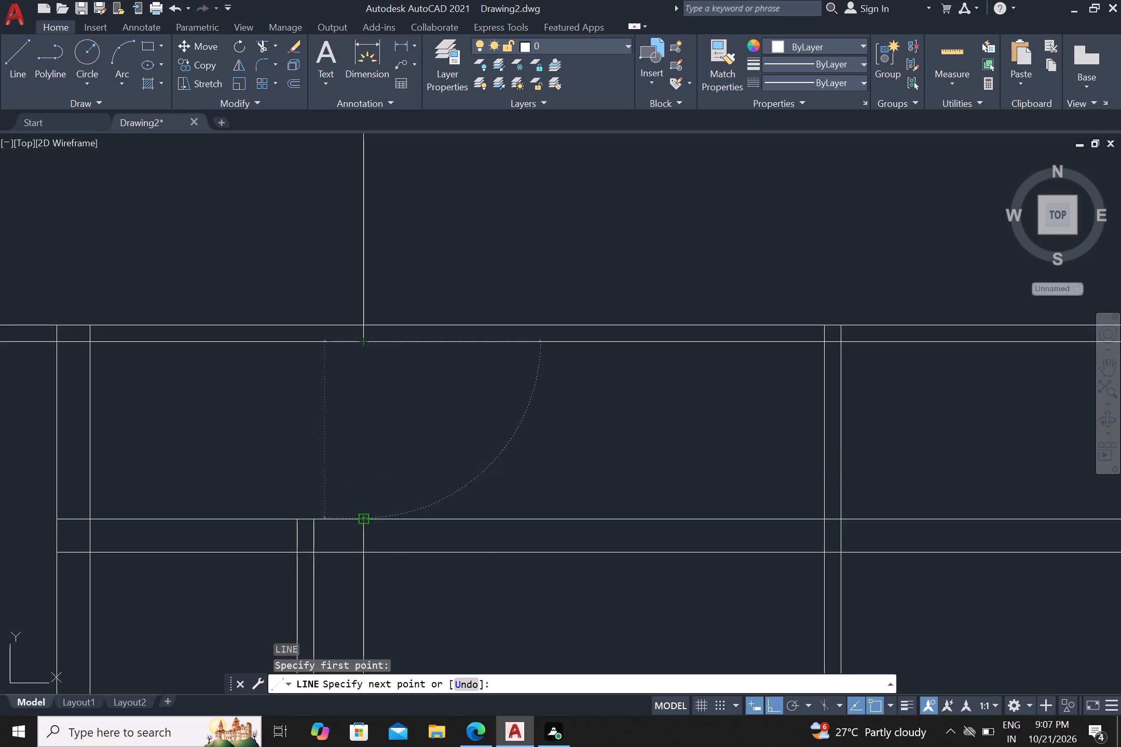
key(Escape)
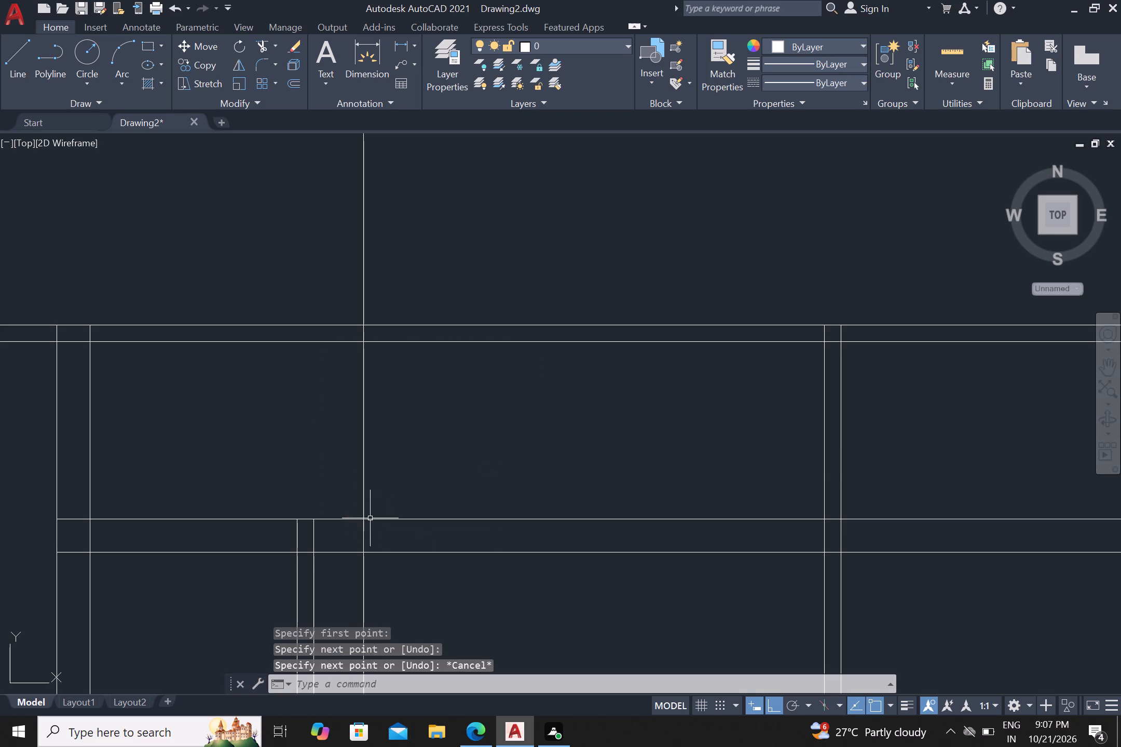
Trim the original left outer wall's two lines between the lower interior wall and the thicker horizontal wall below.
scroll(378, 515, down, 1)
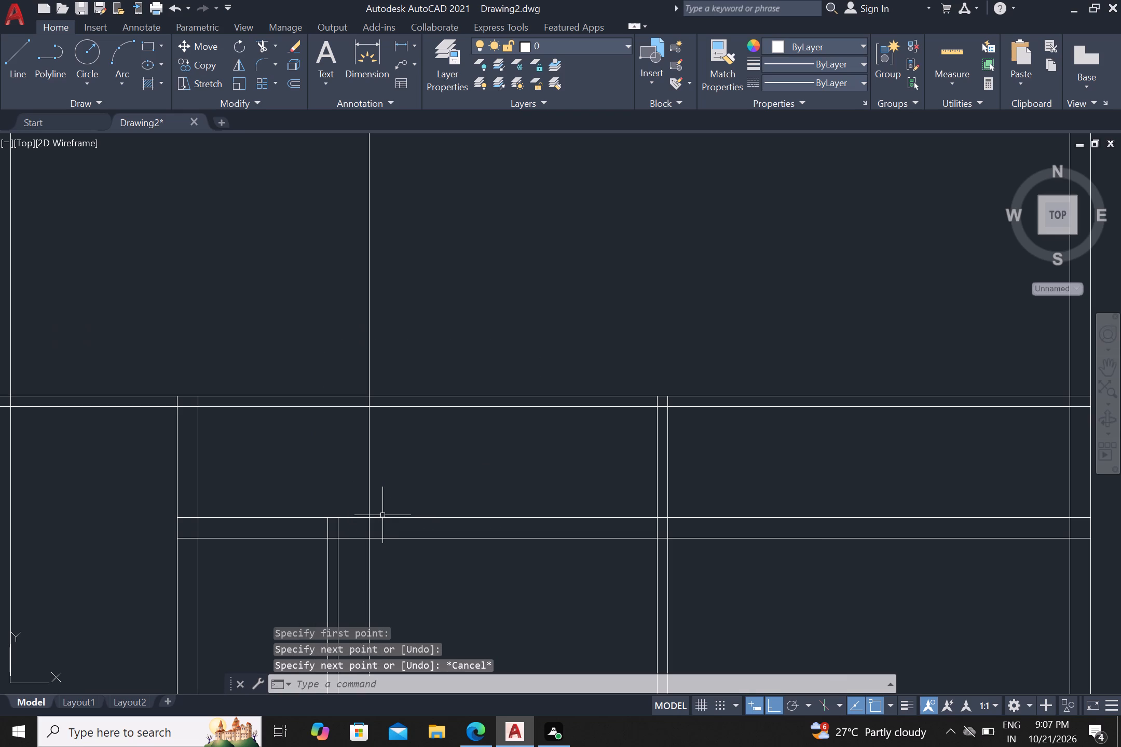
scroll(419, 511, down, 1)
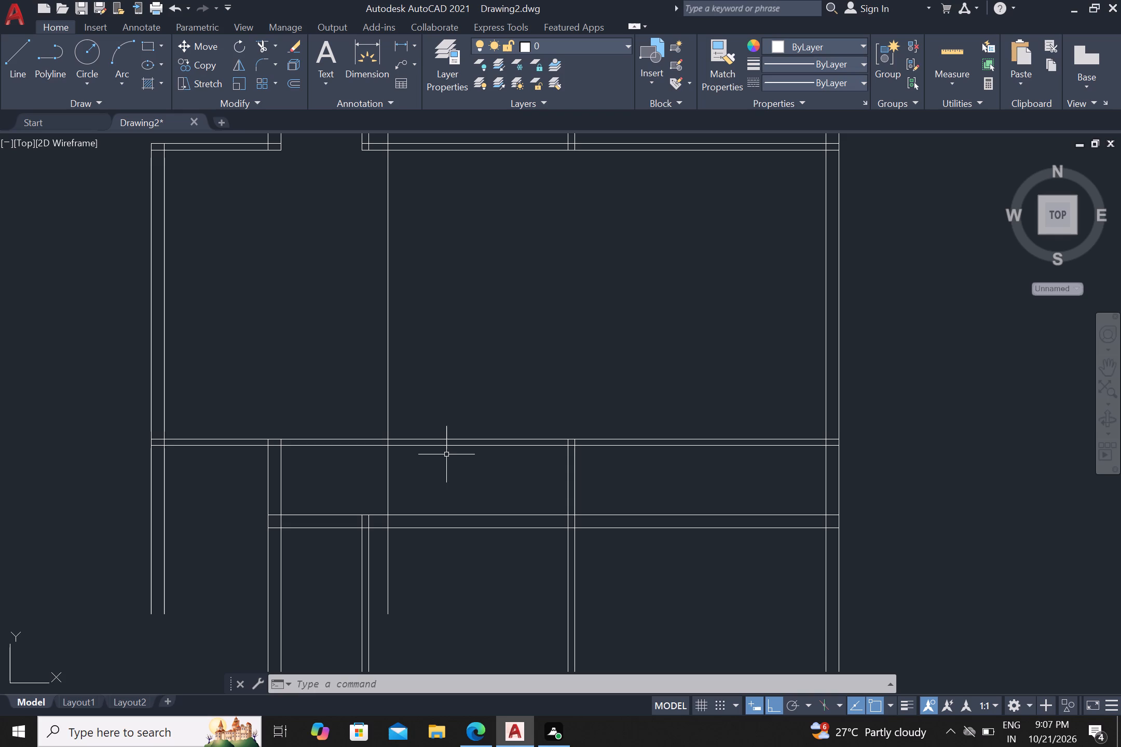
middle_drag(419, 501, 514, 411)
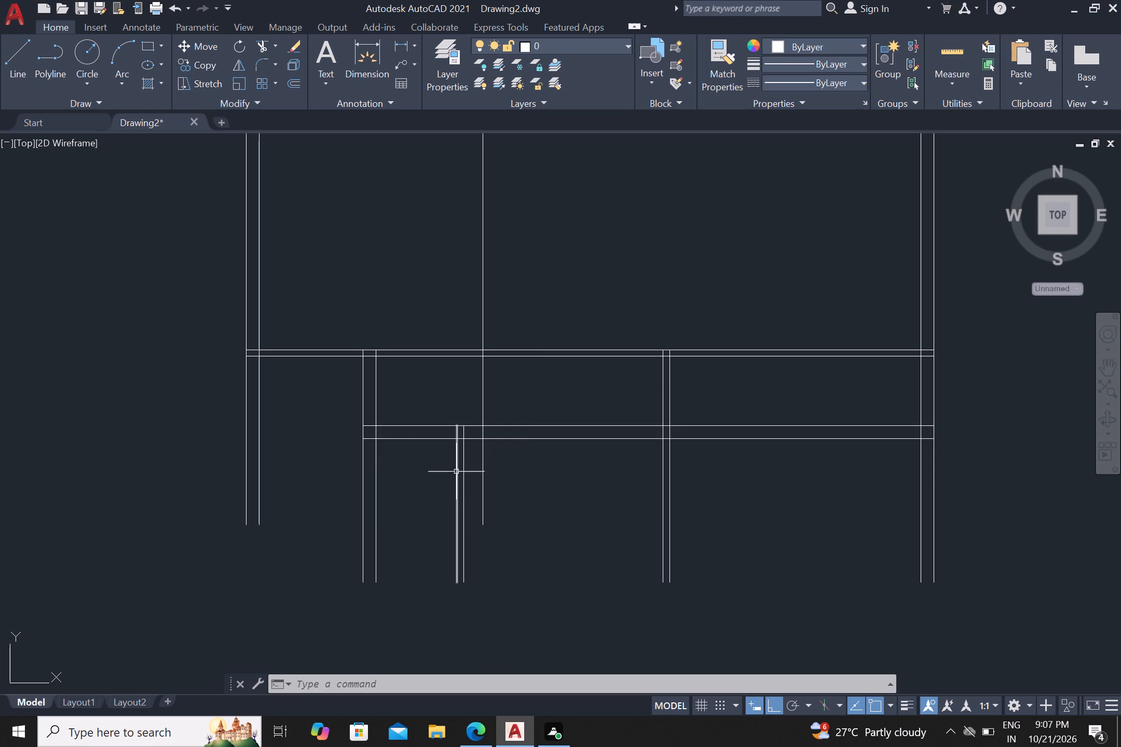
scroll(508, 387, down, 1)
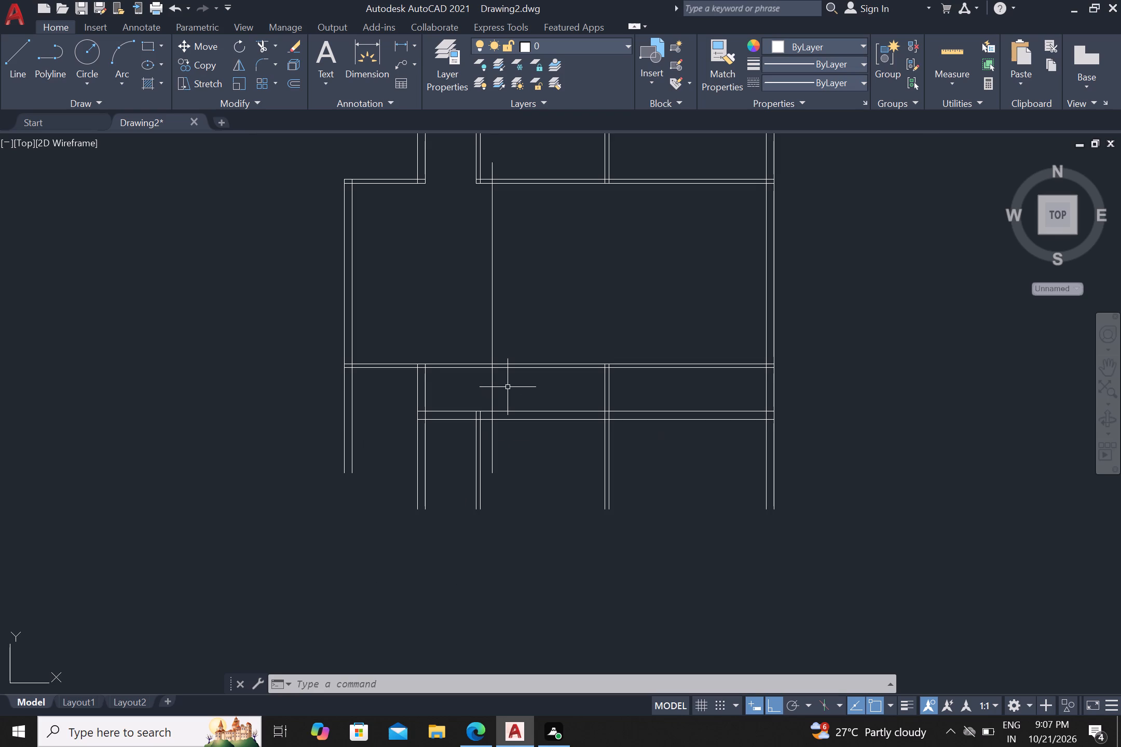
middle_drag(516, 392, 510, 462)
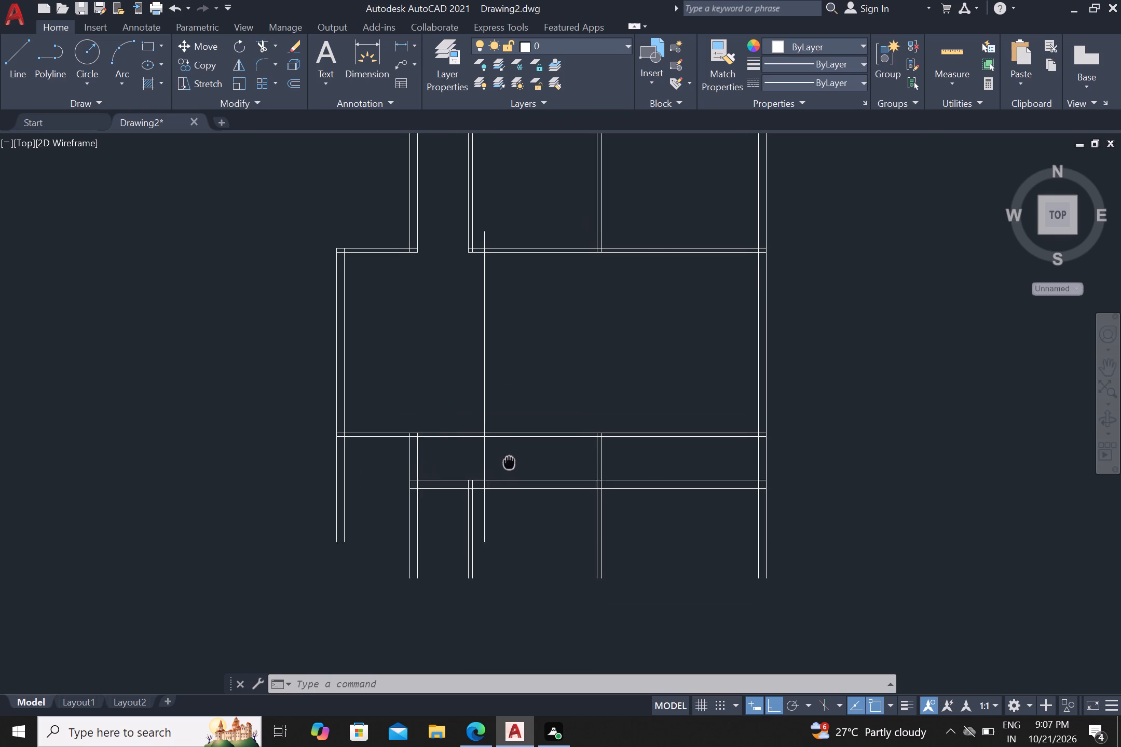
middle_drag(510, 462, 512, 464)
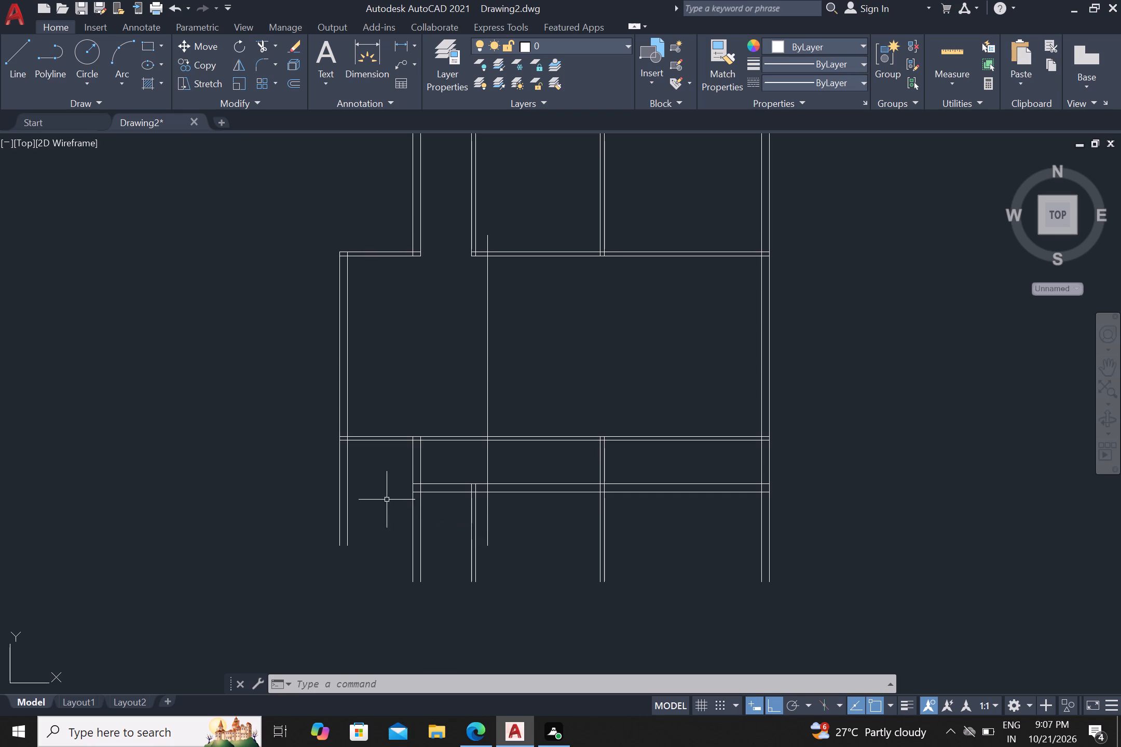
key(Escape)
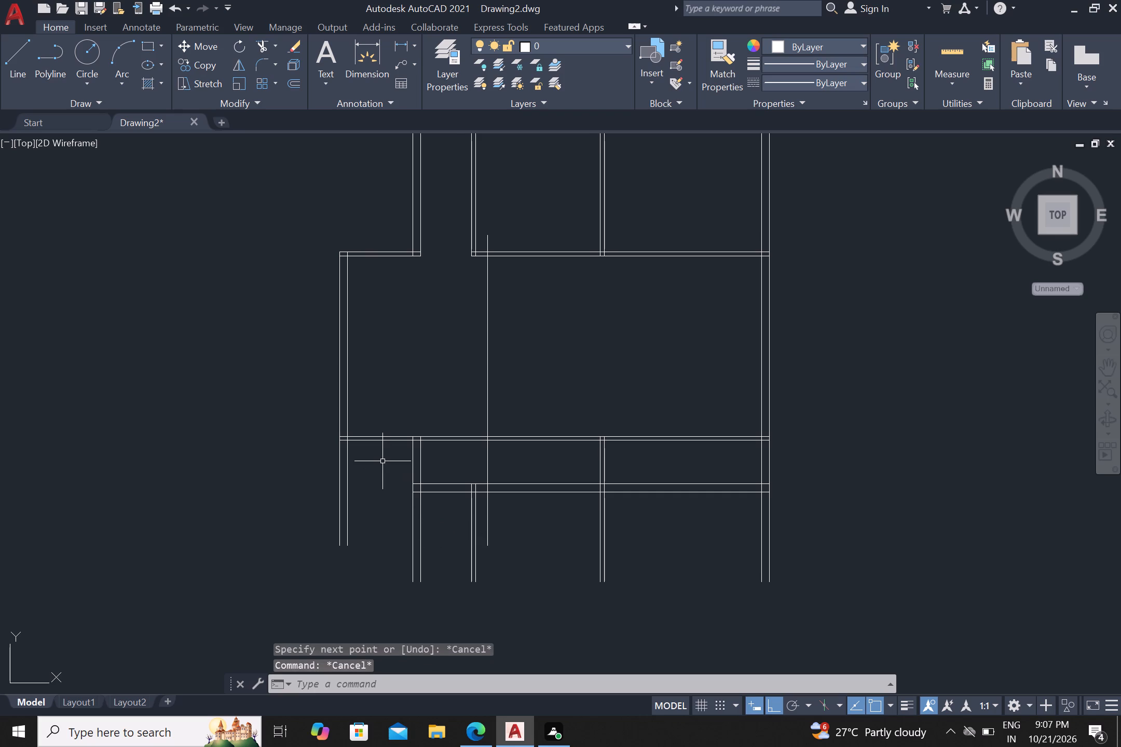
text(tr)
key(Return)
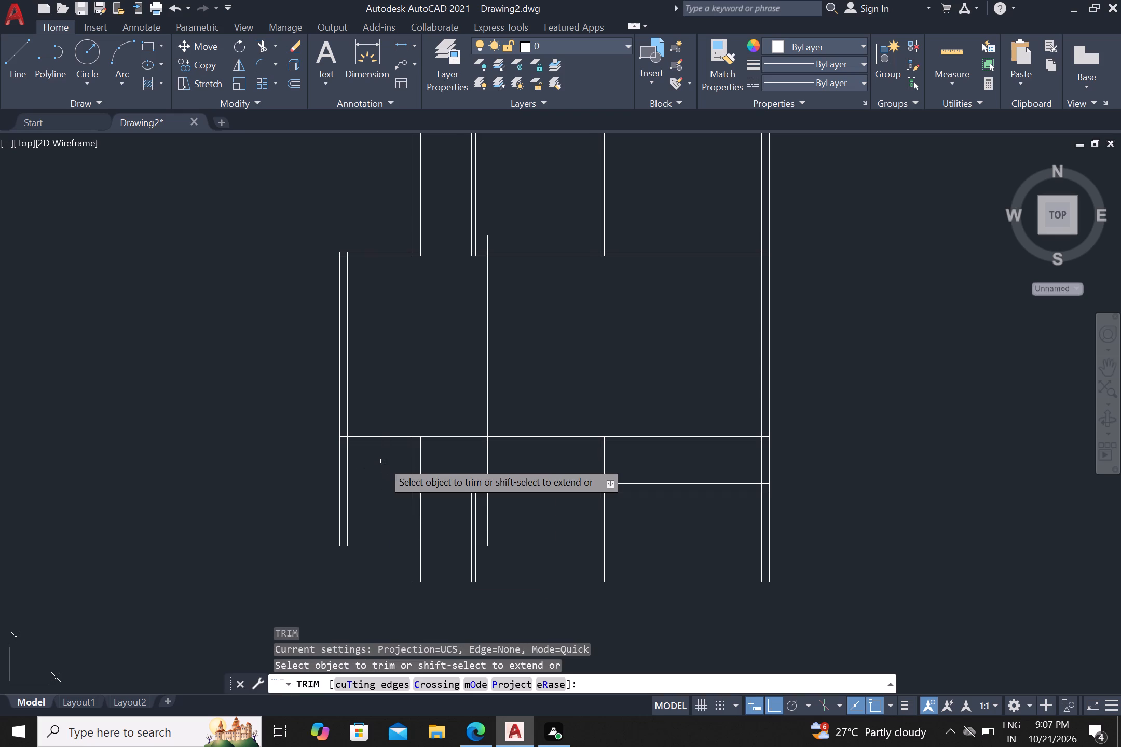
click(400, 465)
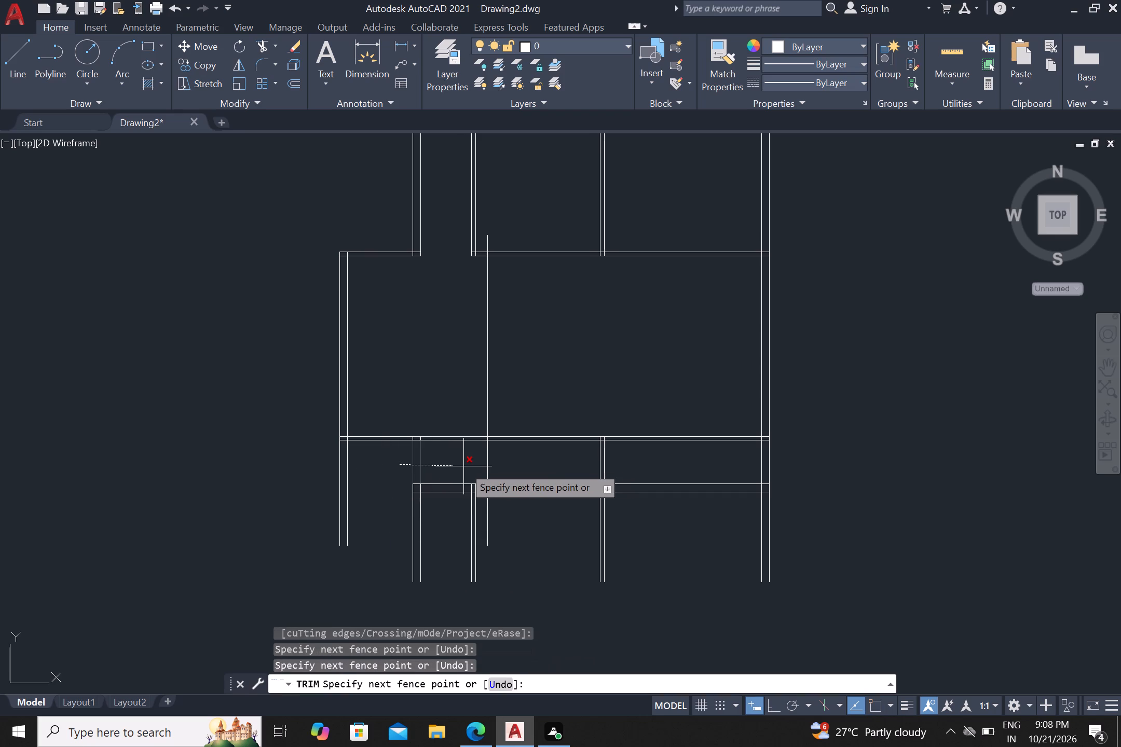
click(454, 465)
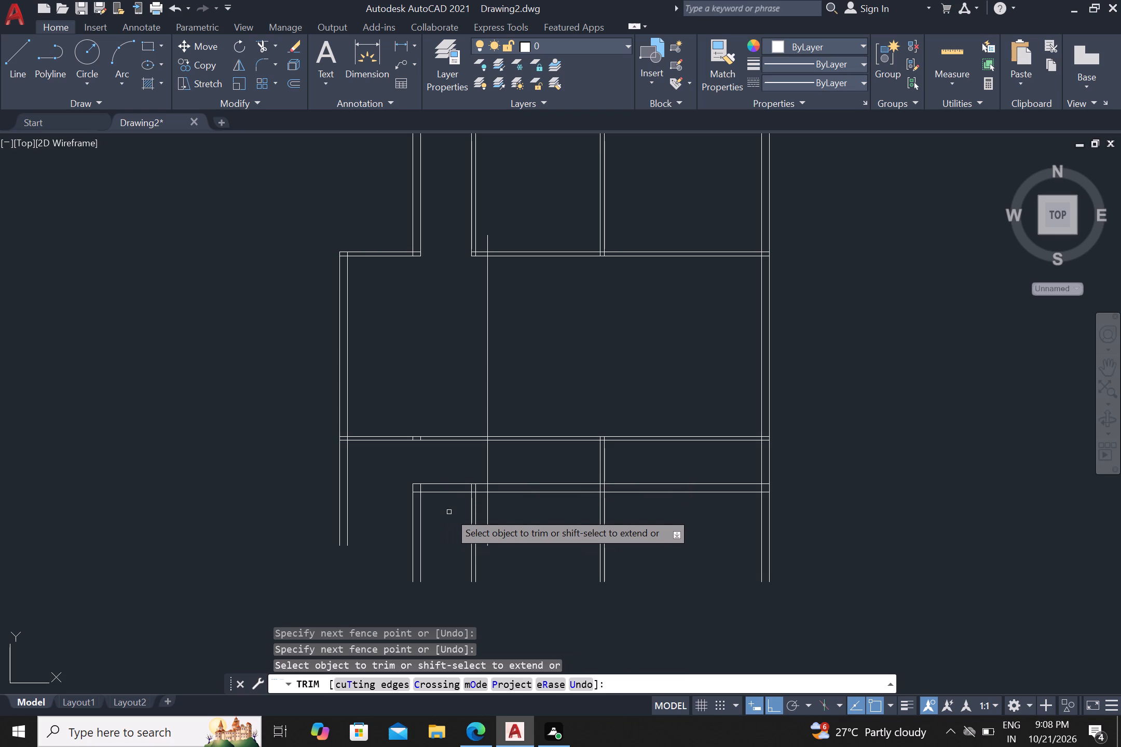
Trim the thicker horizontal wall's lines from the original left outer wall to the first partition, including the leftover corner lines.
click(449, 512)
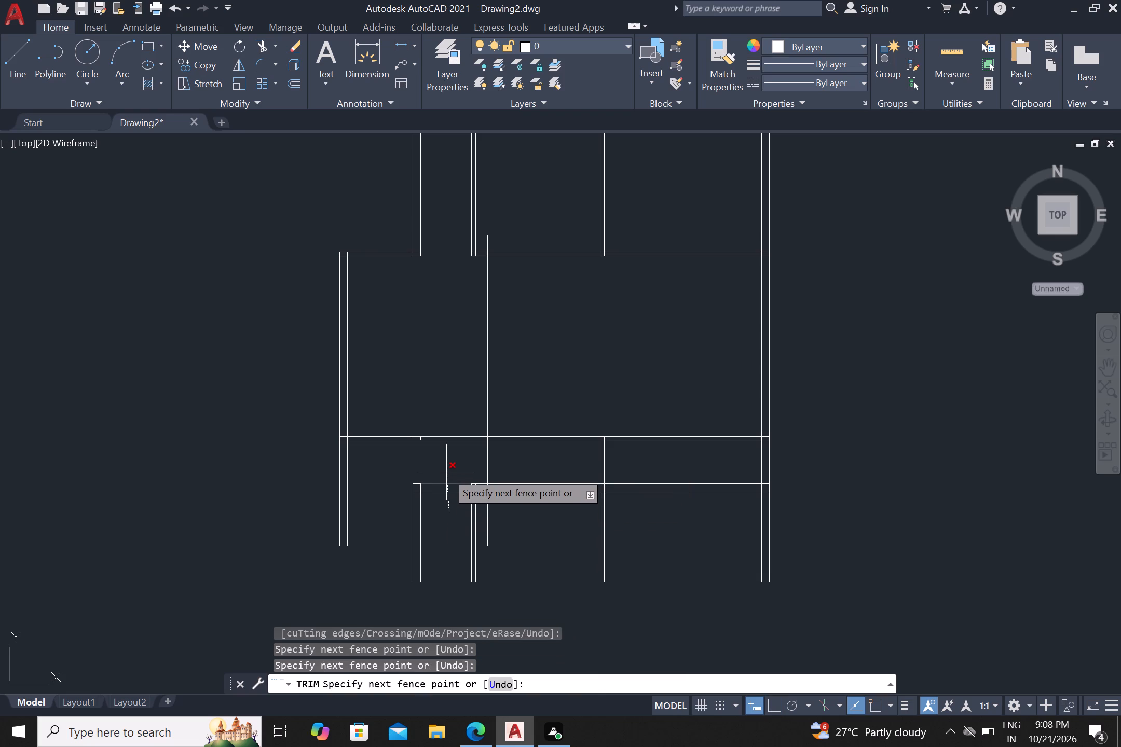
click(446, 472)
scroll(426, 492, up, 2)
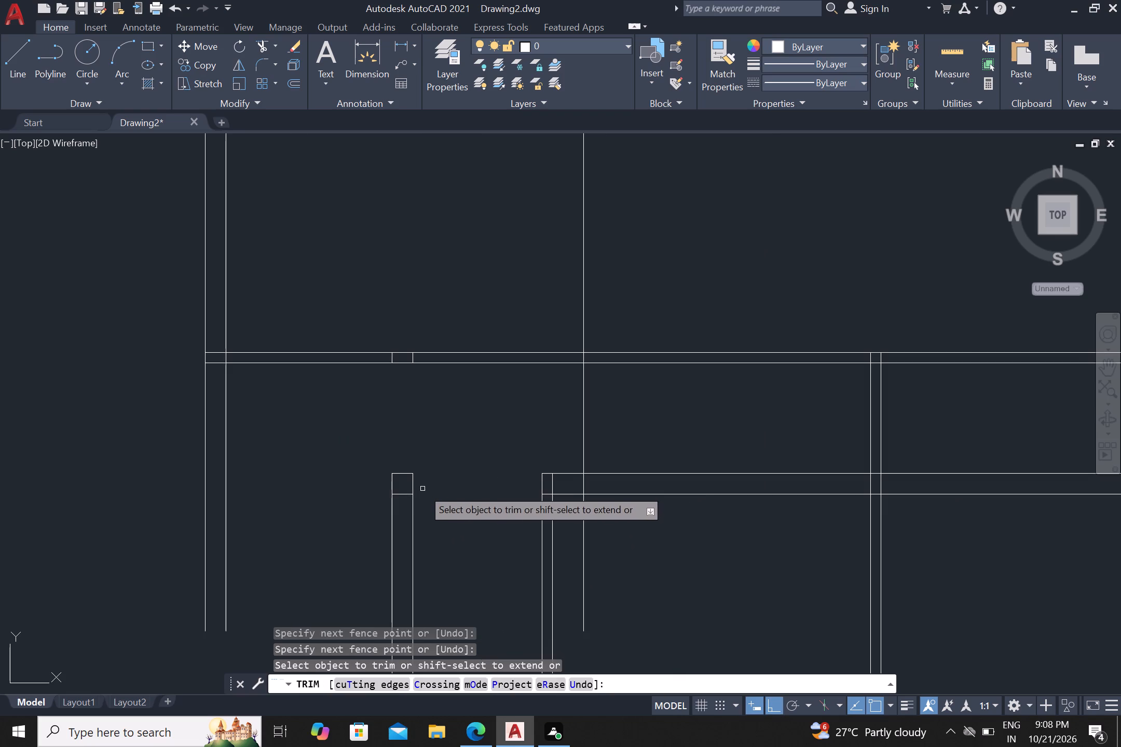
click(377, 476)
click(448, 489)
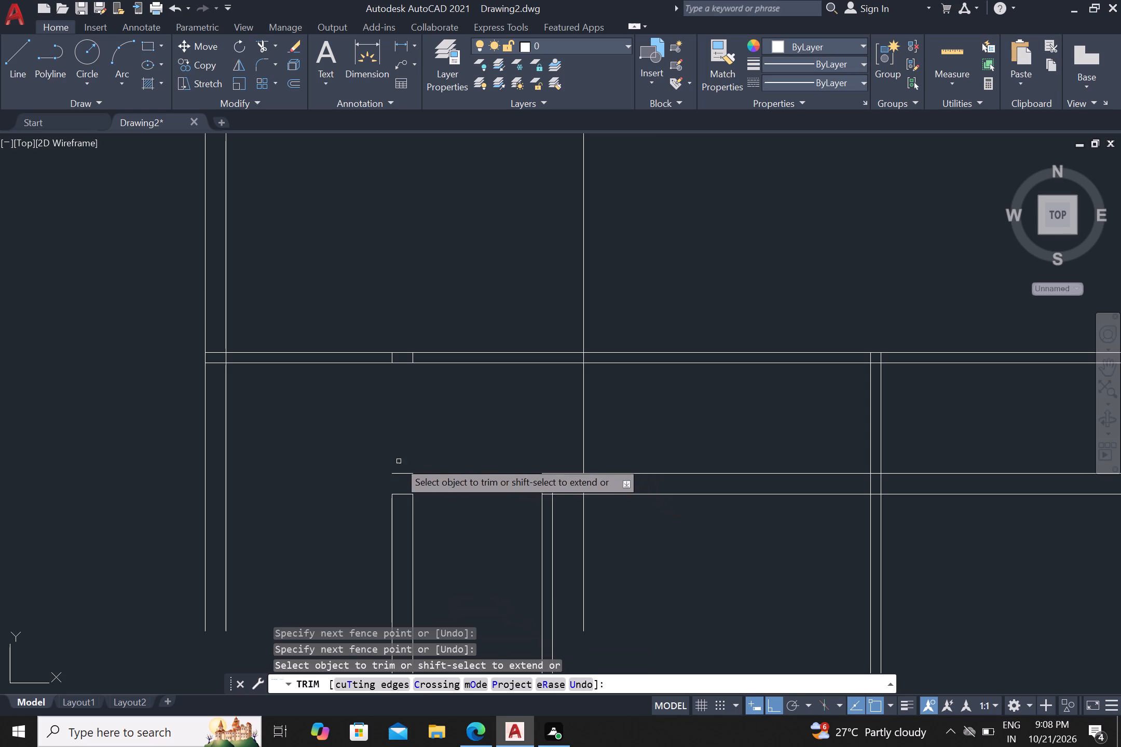
click(398, 462)
click(400, 510)
Trim the original left outer wall's two vertical lines below the removed corner.
drag(361, 517, 373, 518)
drag(449, 509, 438, 507)
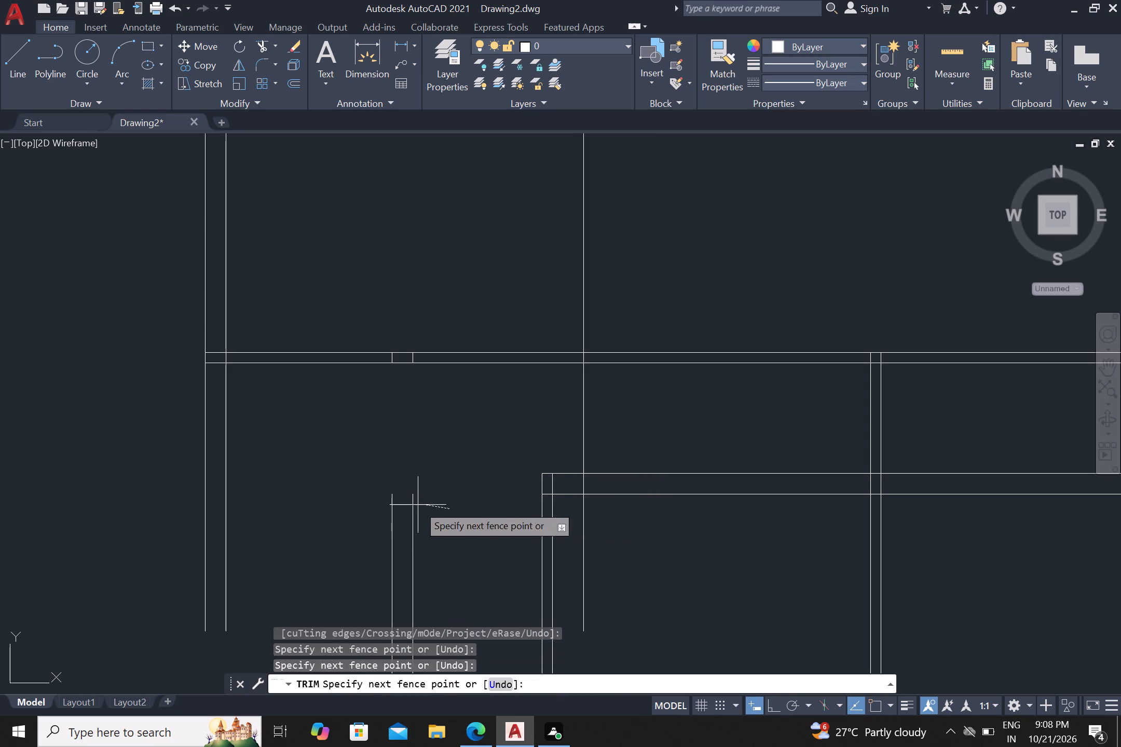
drag(373, 514, 382, 509)
Trim the two leftover short vertical lines of the original left outer wall inside the lower interior wall.
scroll(384, 355, up, 2)
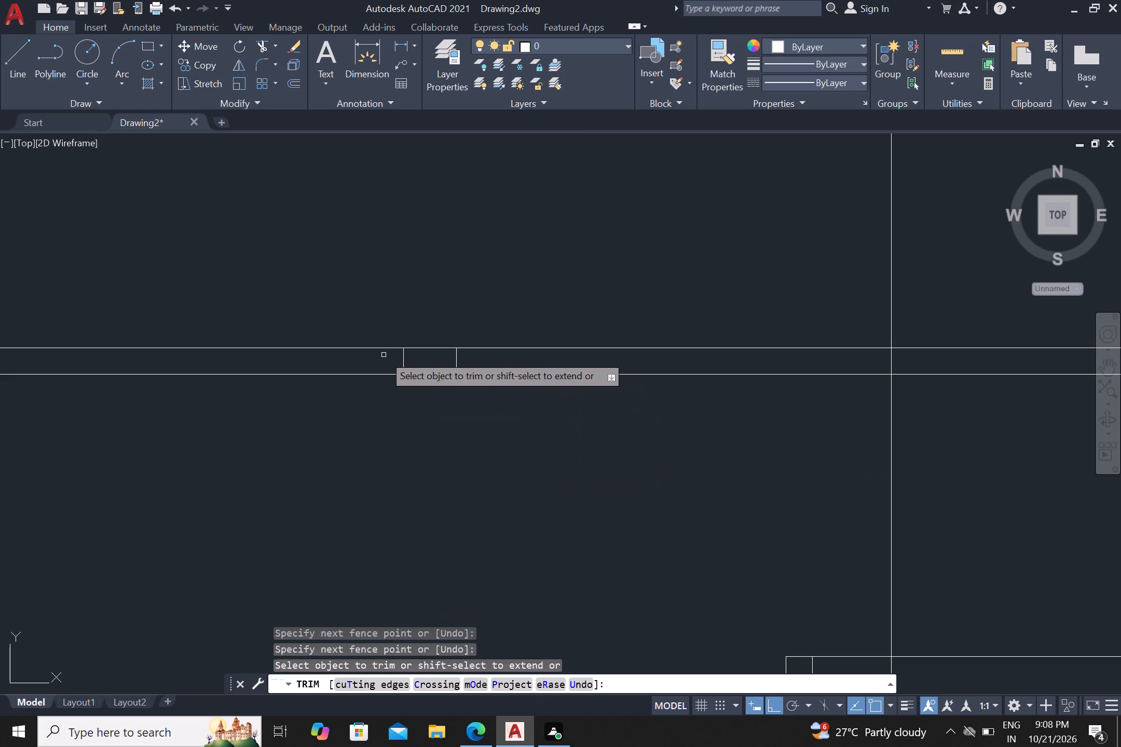
click(384, 355)
click(470, 361)
Trim the single vertical line between the lower interior wall and the thicker horizontal wall below.
scroll(459, 356, down, 3)
scroll(435, 394, down, 1)
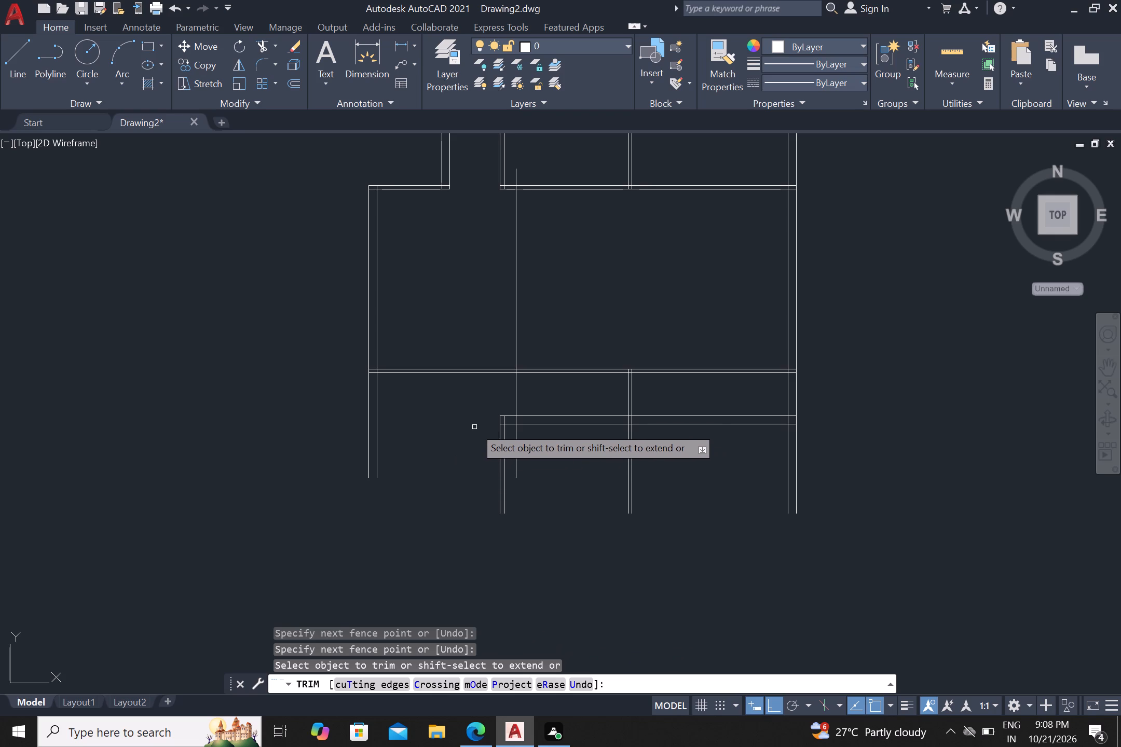
click(500, 399)
click(543, 403)
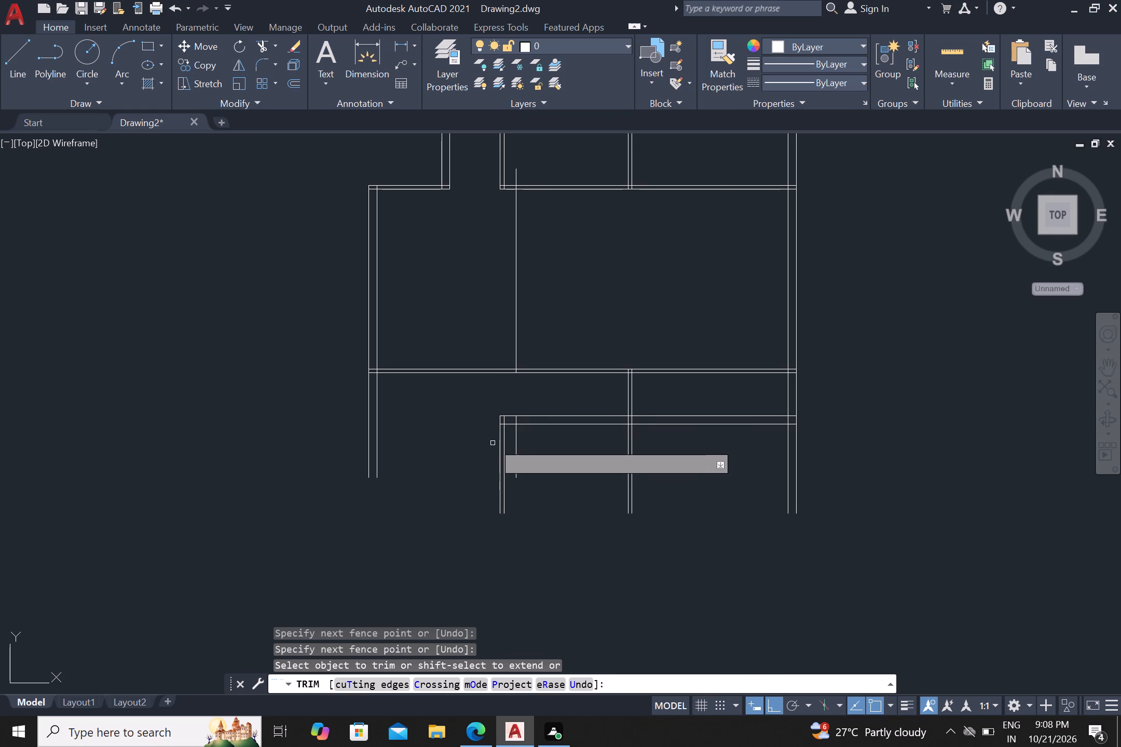
Trim all vertical lines projecting below the thicker horizontal wall and the two short lines left inside its left end.
click(473, 453)
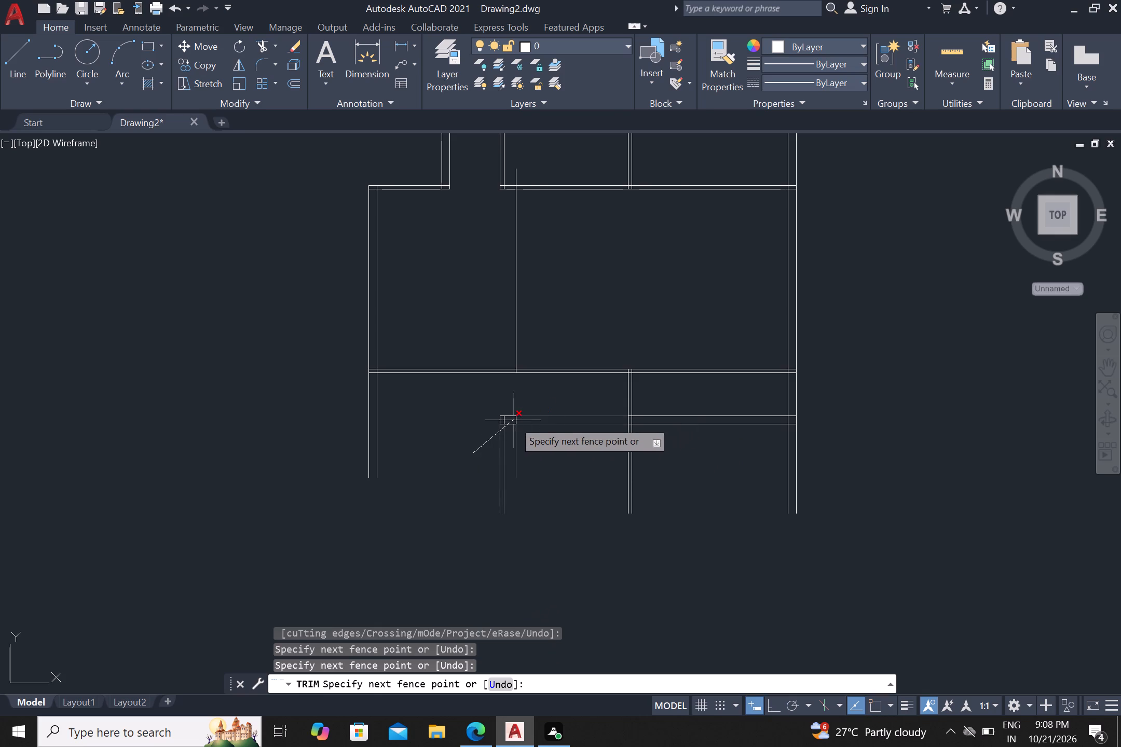
scroll(493, 422, up, 1)
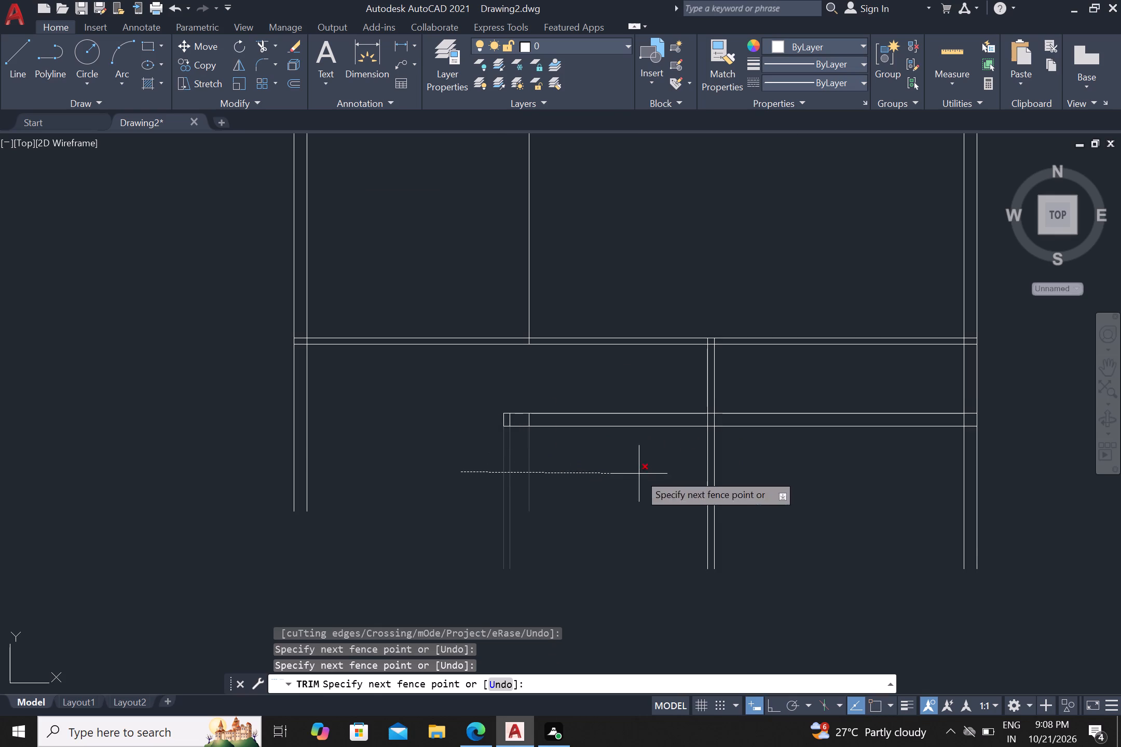
click(1071, 488)
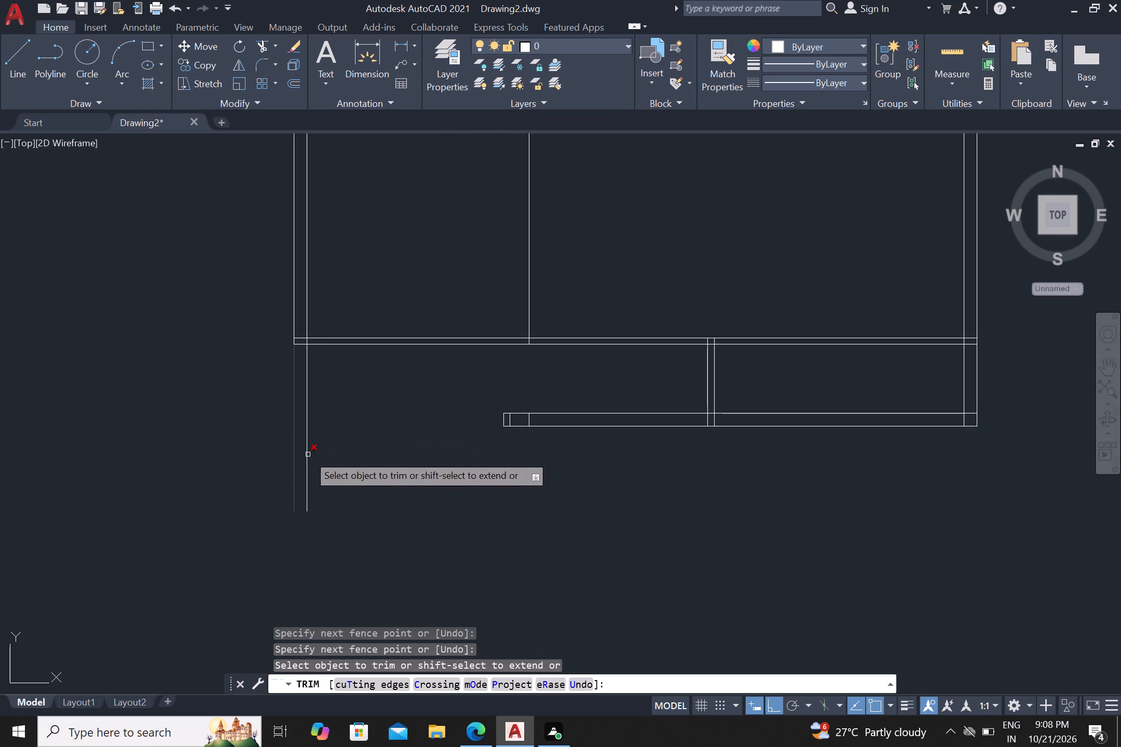
scroll(522, 423, up, 2)
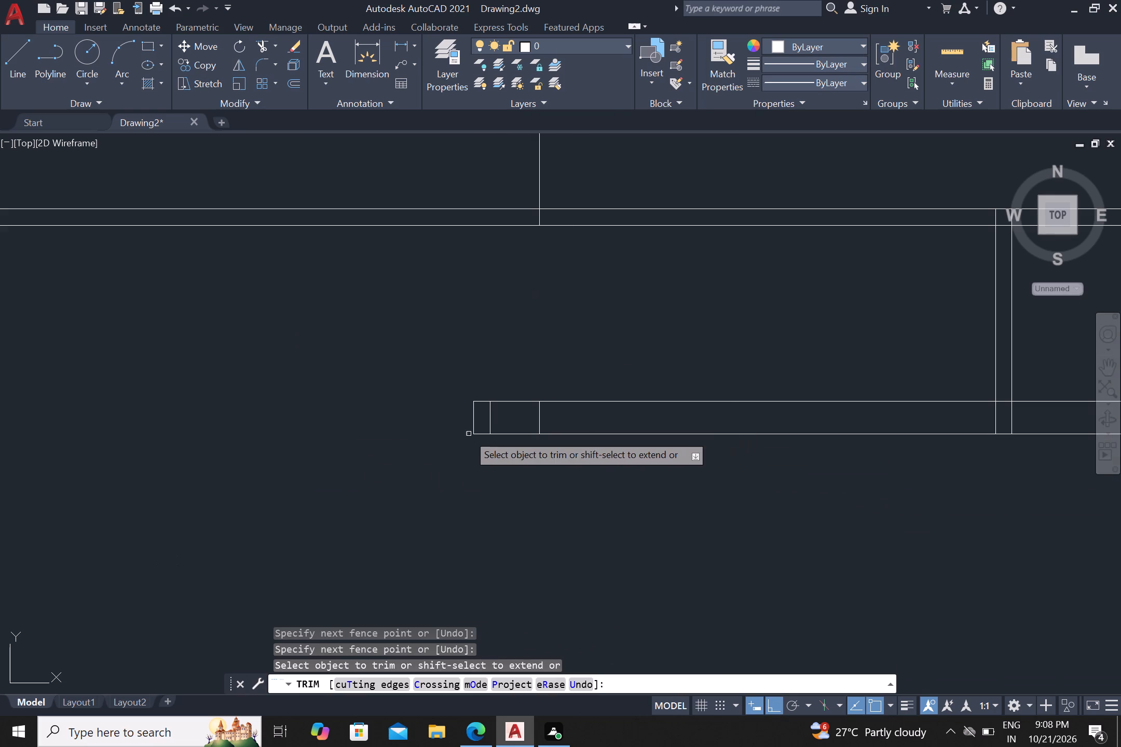
drag(482, 424, 490, 424)
click(550, 423)
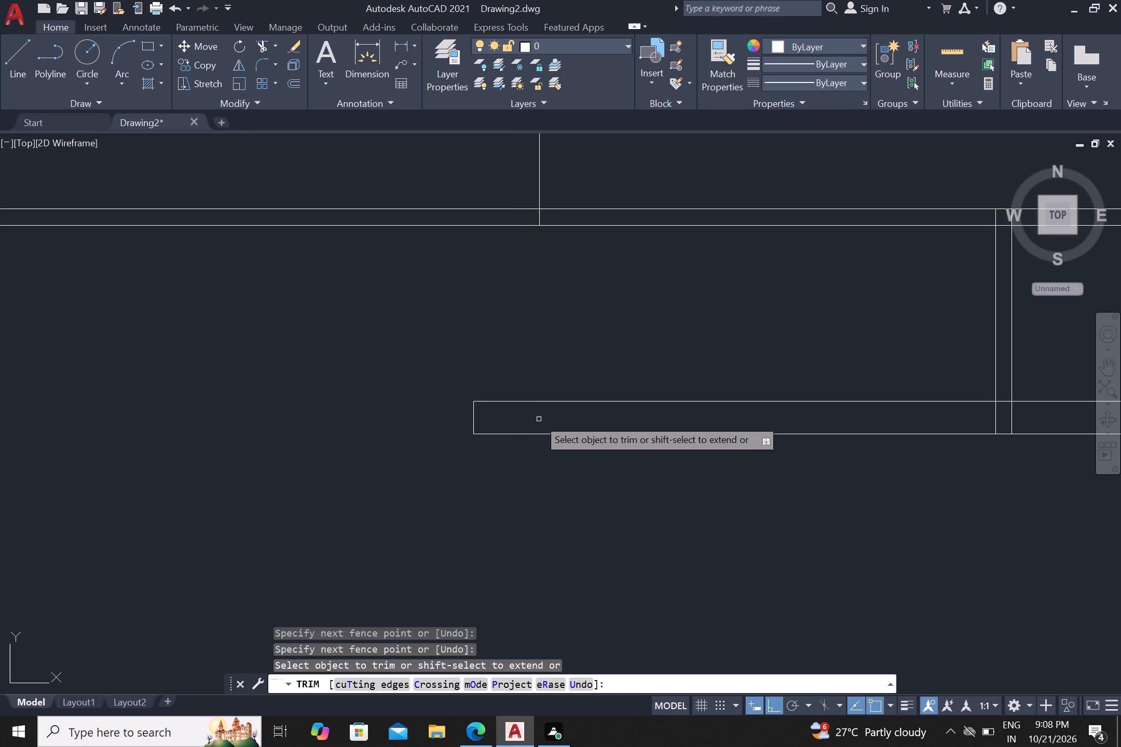
Offset the single vertical line in the middle area 4.5" to its right to form an inner wall.
scroll(531, 419, down, 3)
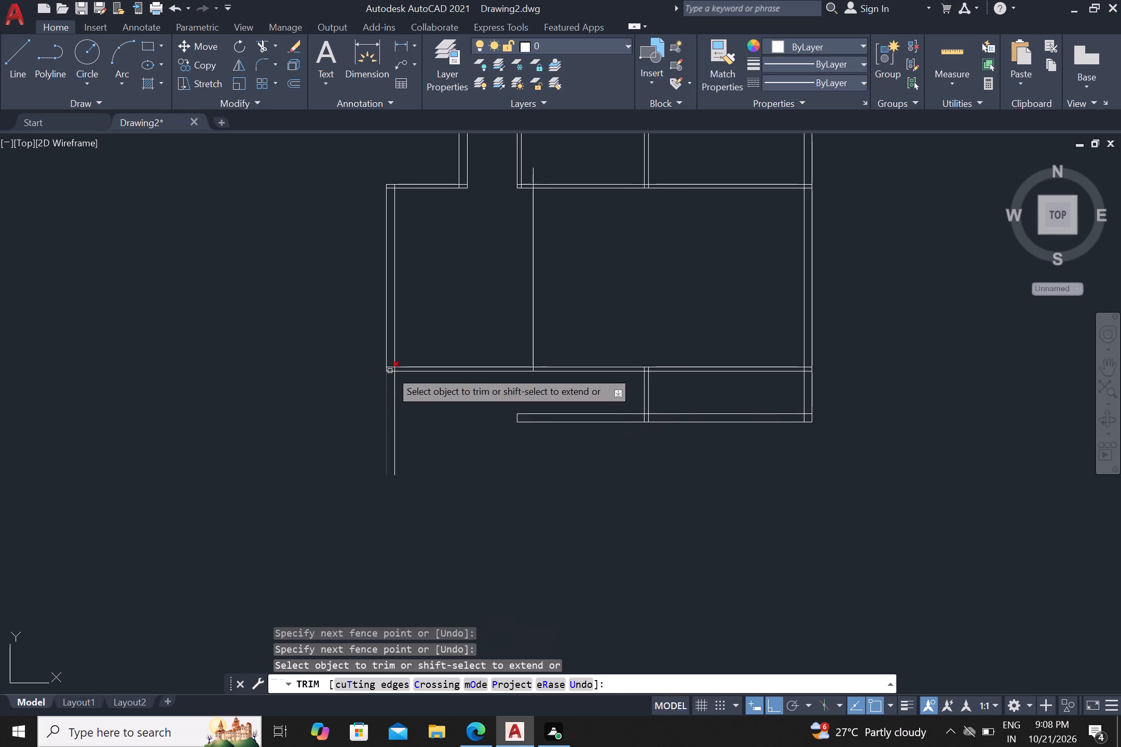
middle_drag(473, 302, 427, 408)
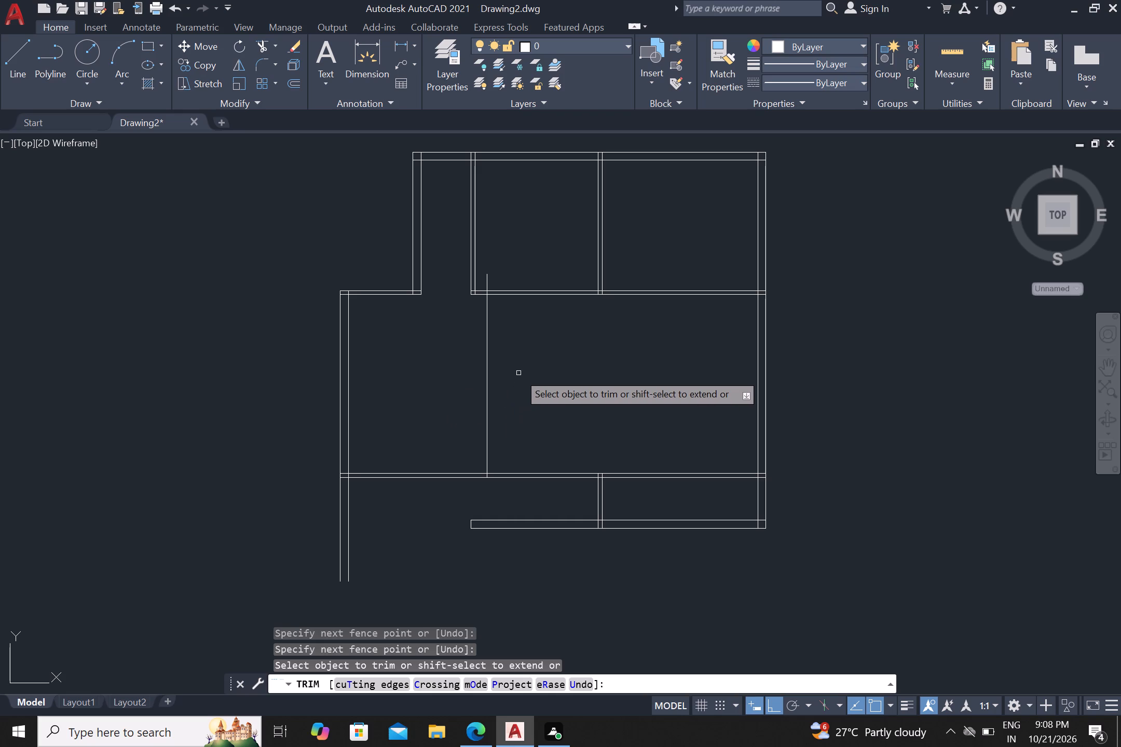
key(Escape)
key(o)
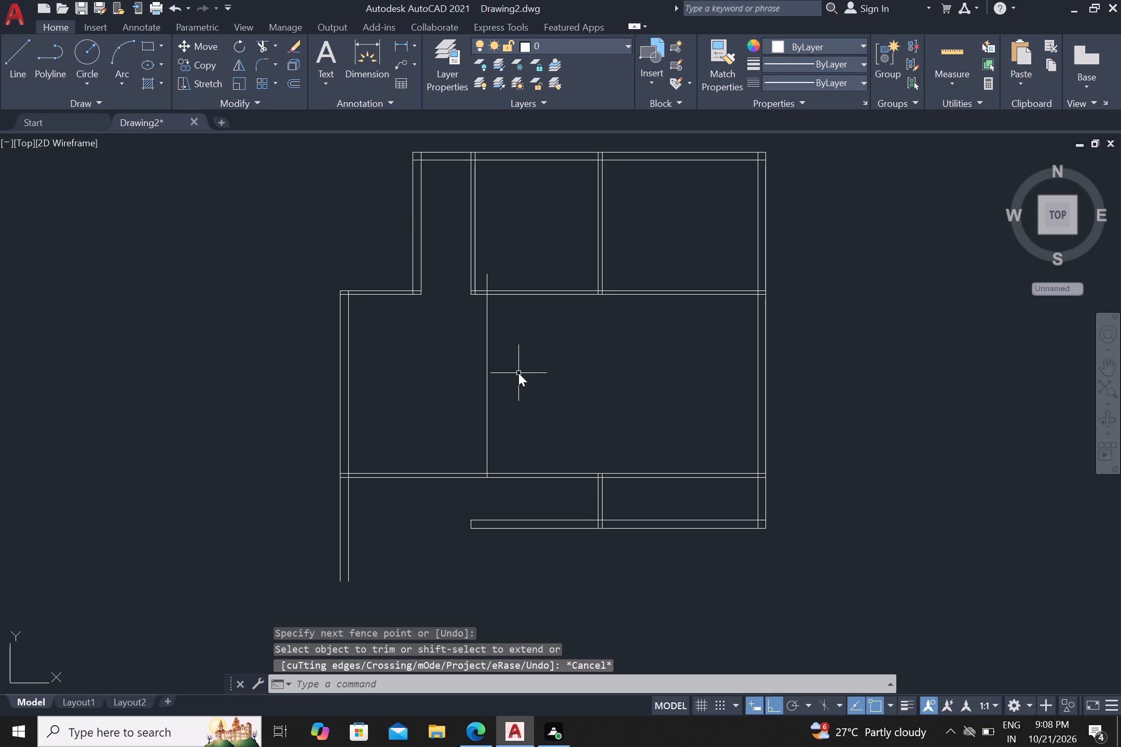
key(Return)
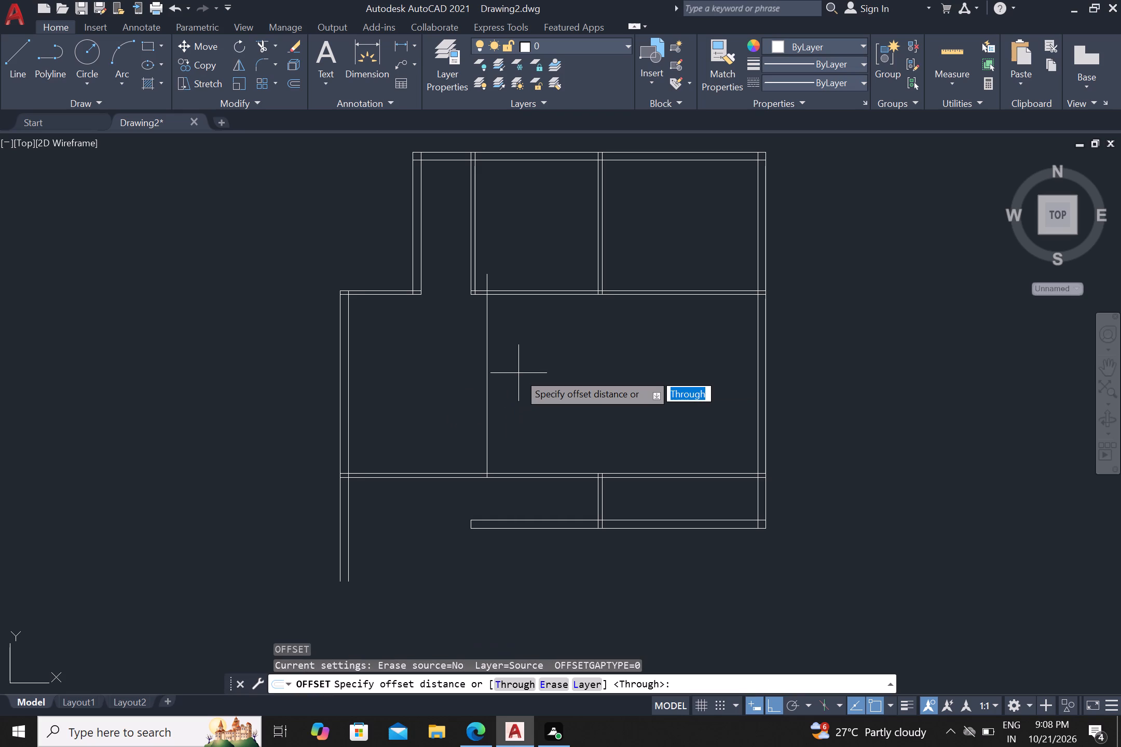
key(4)
text(.5)
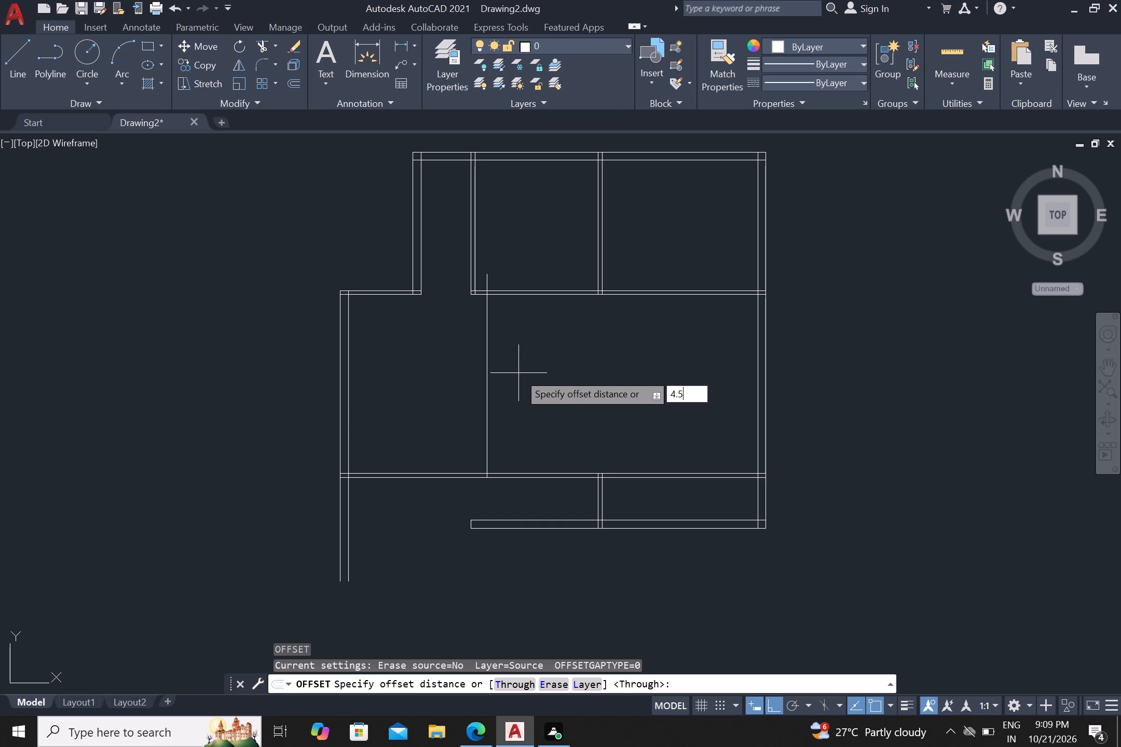
key(shift+quotedbl)
key(Return)
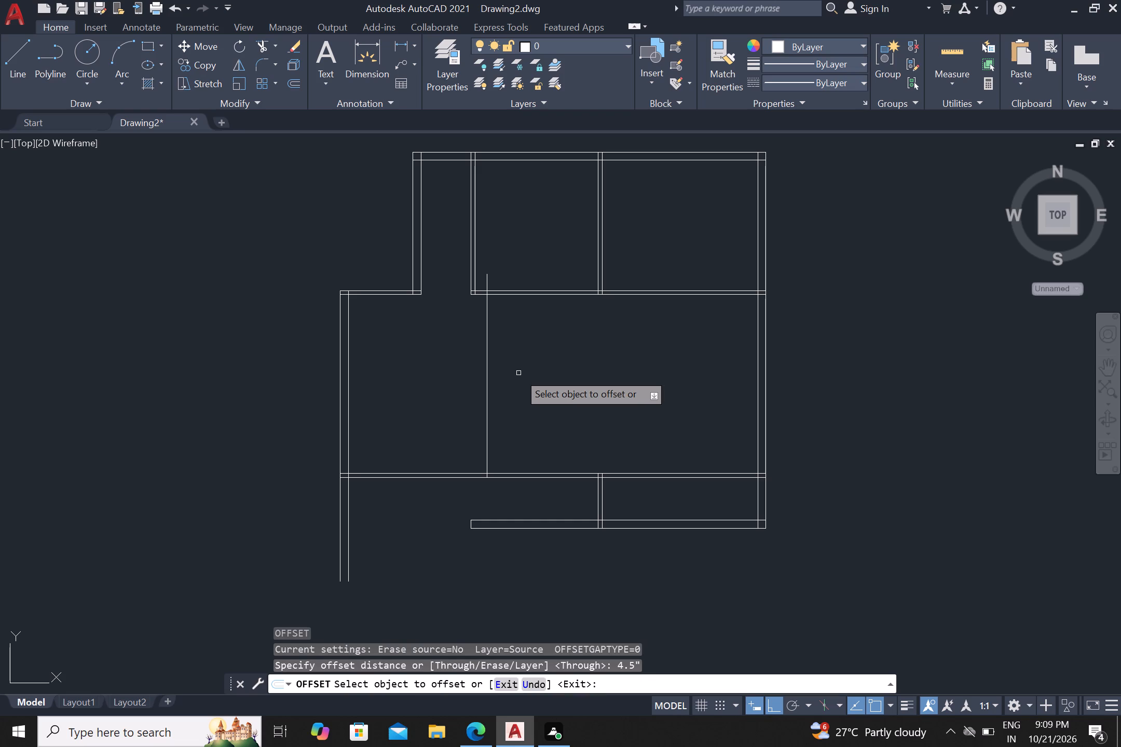
click(487, 398)
click(513, 400)
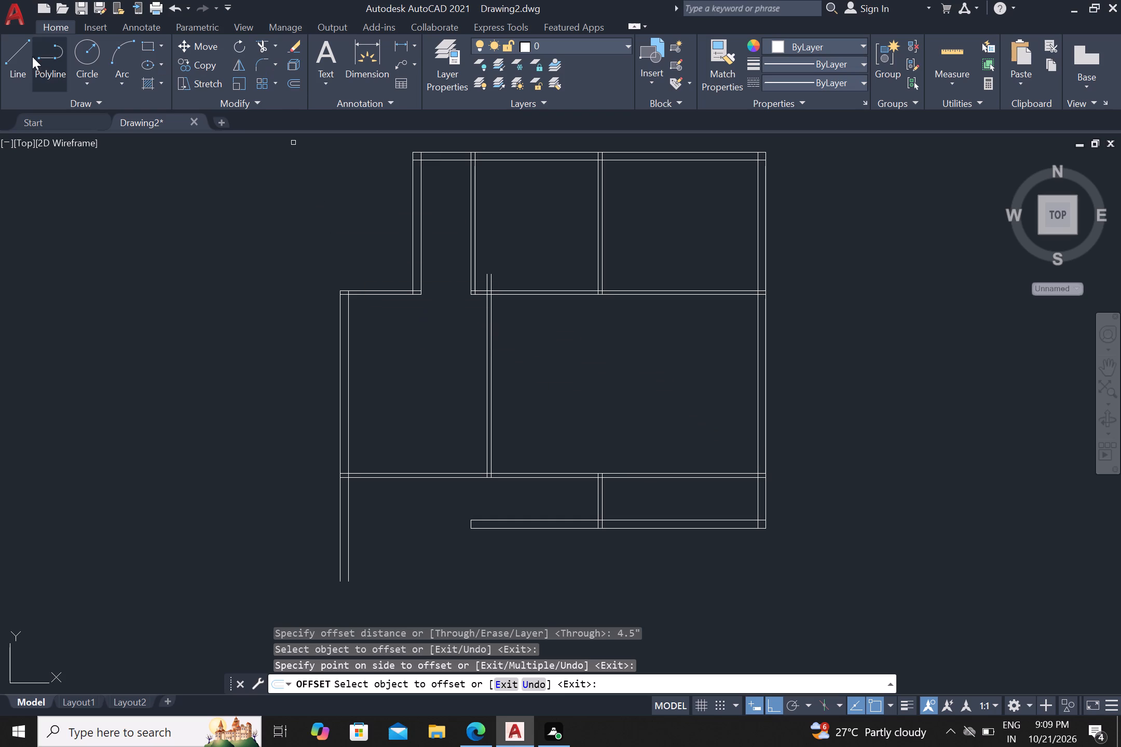
Draw two vertical lines about 9' upward from the lower interior wall, continuing both faces of the partition below it.
click(6, 54)
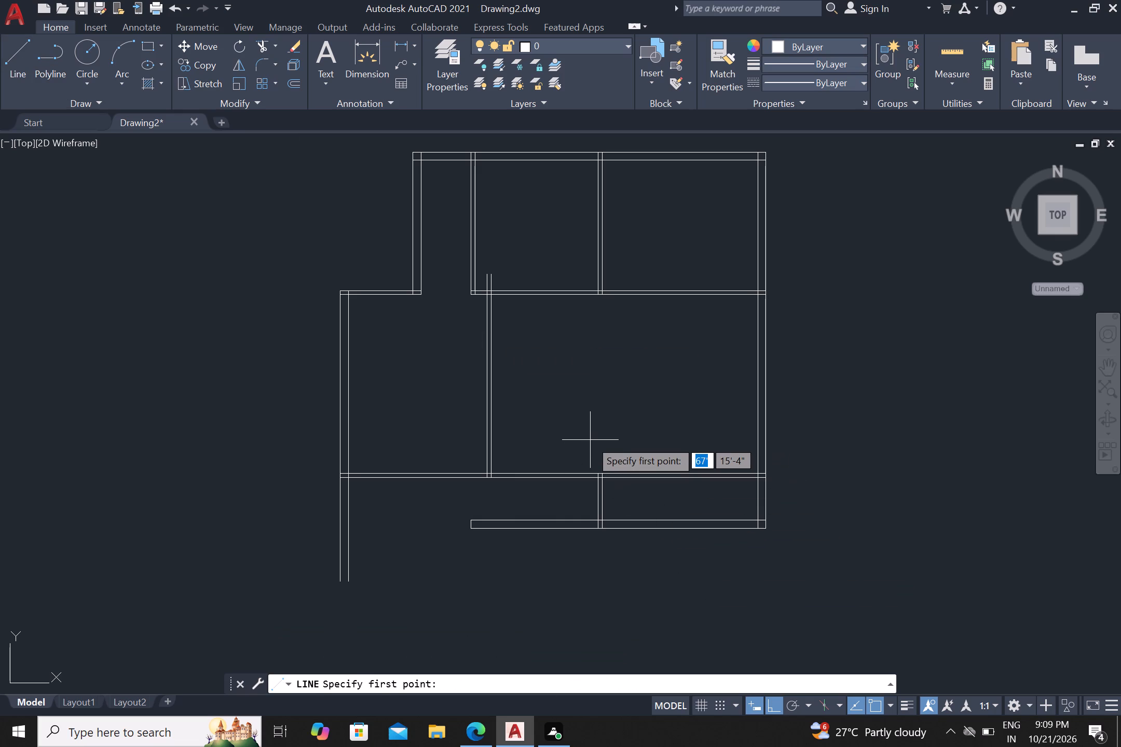
scroll(590, 440, up, 1)
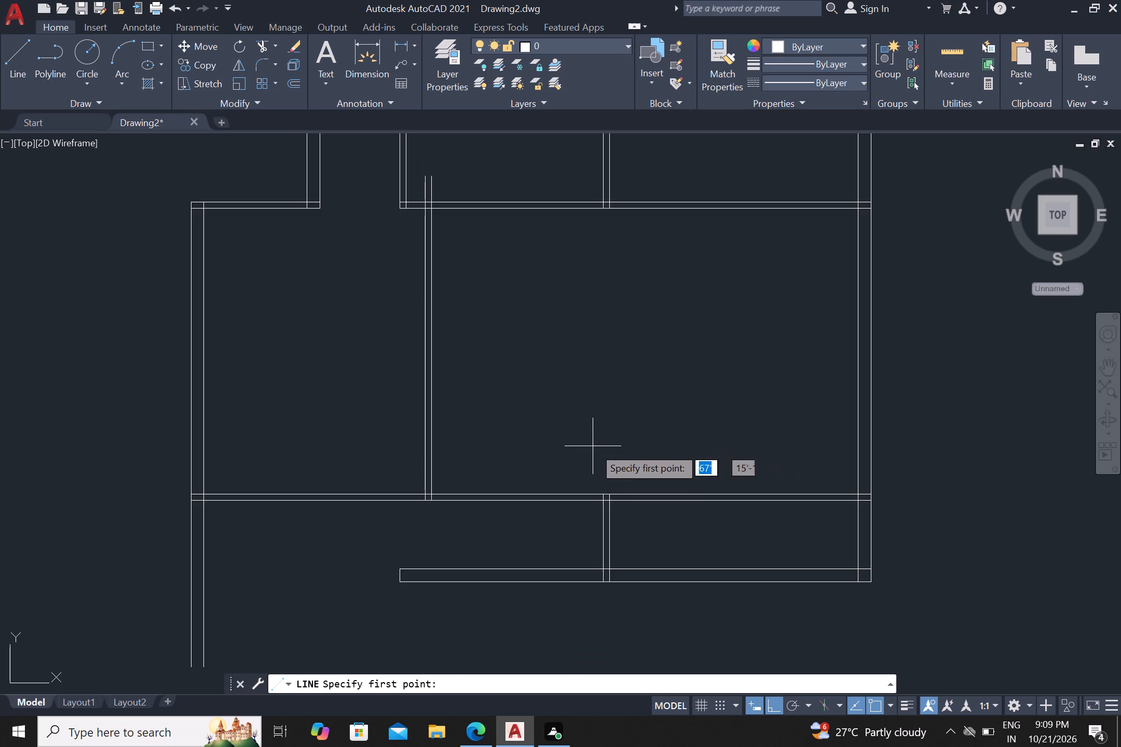
scroll(593, 480, up, 1)
click(610, 502)
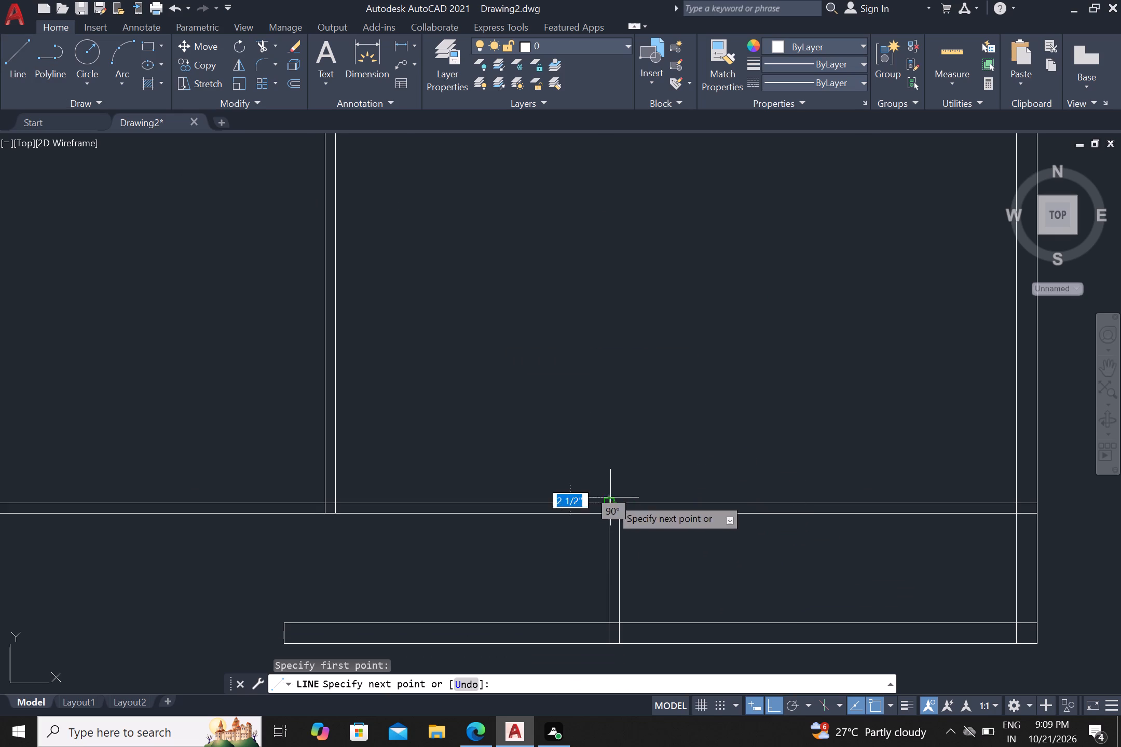
scroll(617, 481, down, 3)
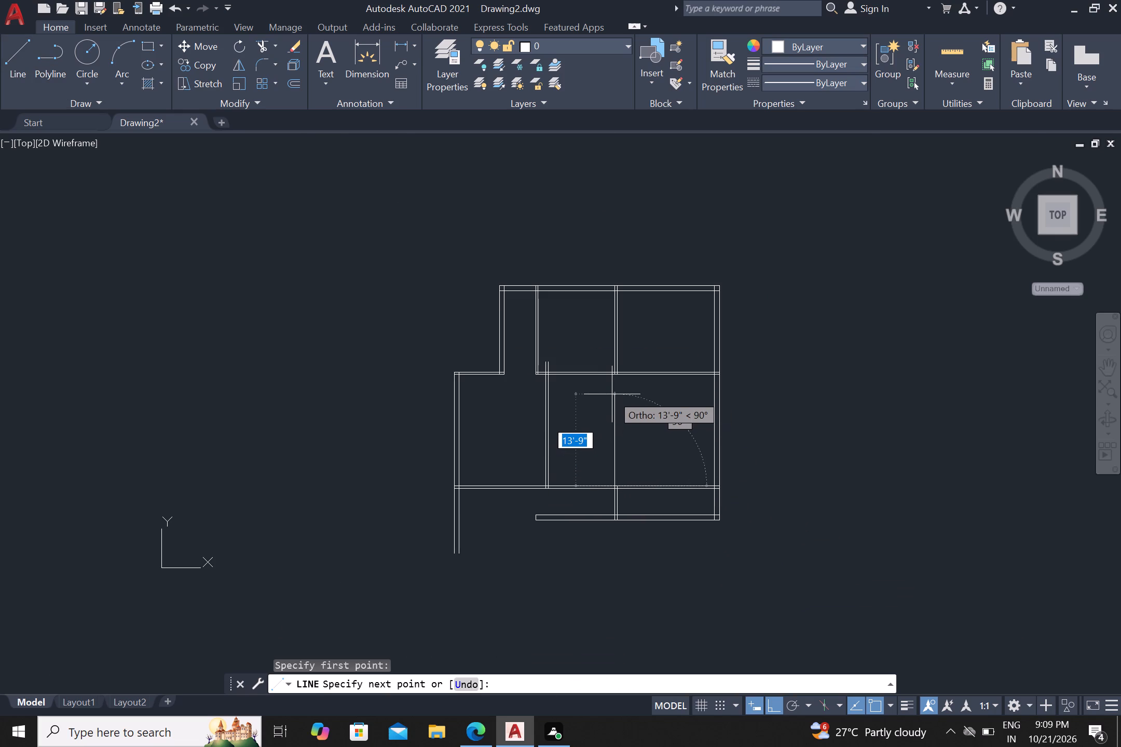
click(615, 425)
key(Escape)
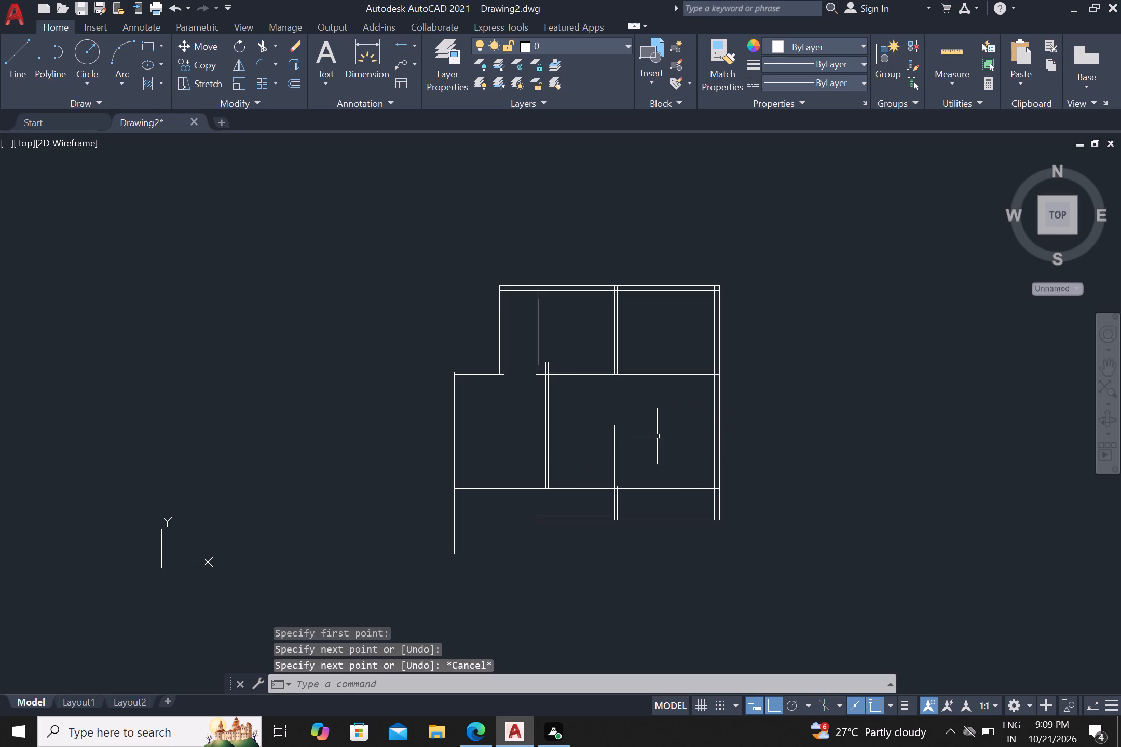
key(Return)
scroll(681, 454, up, 2)
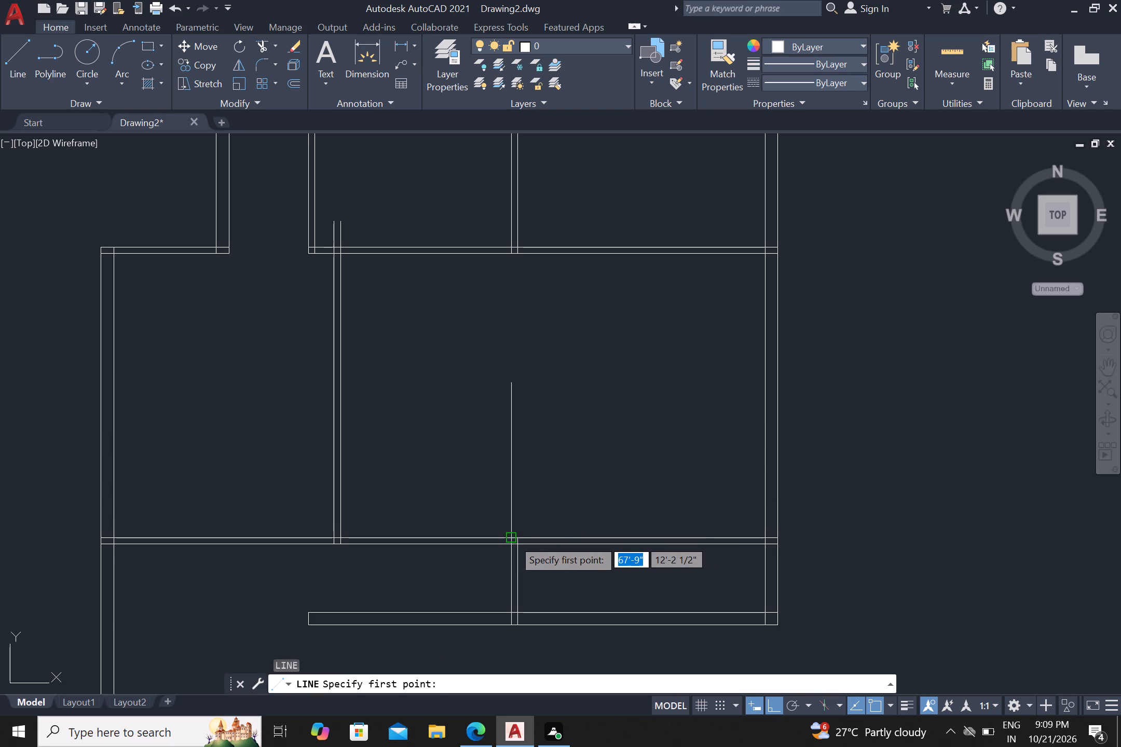
click(520, 538)
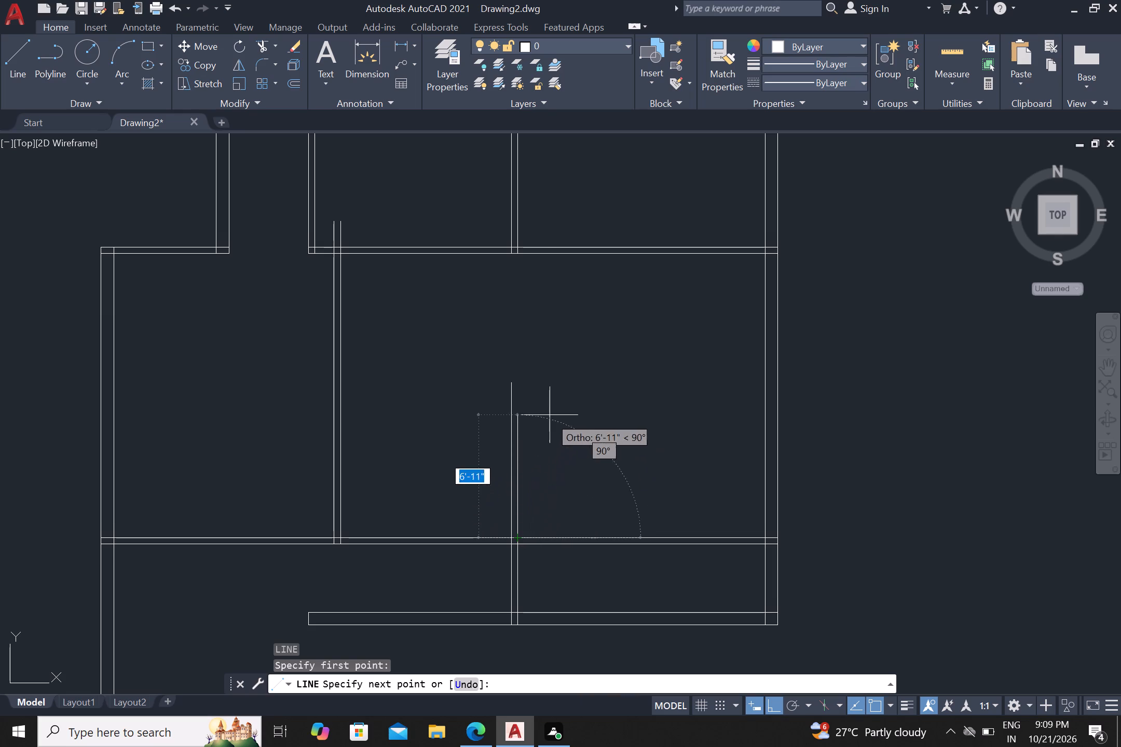
click(562, 383)
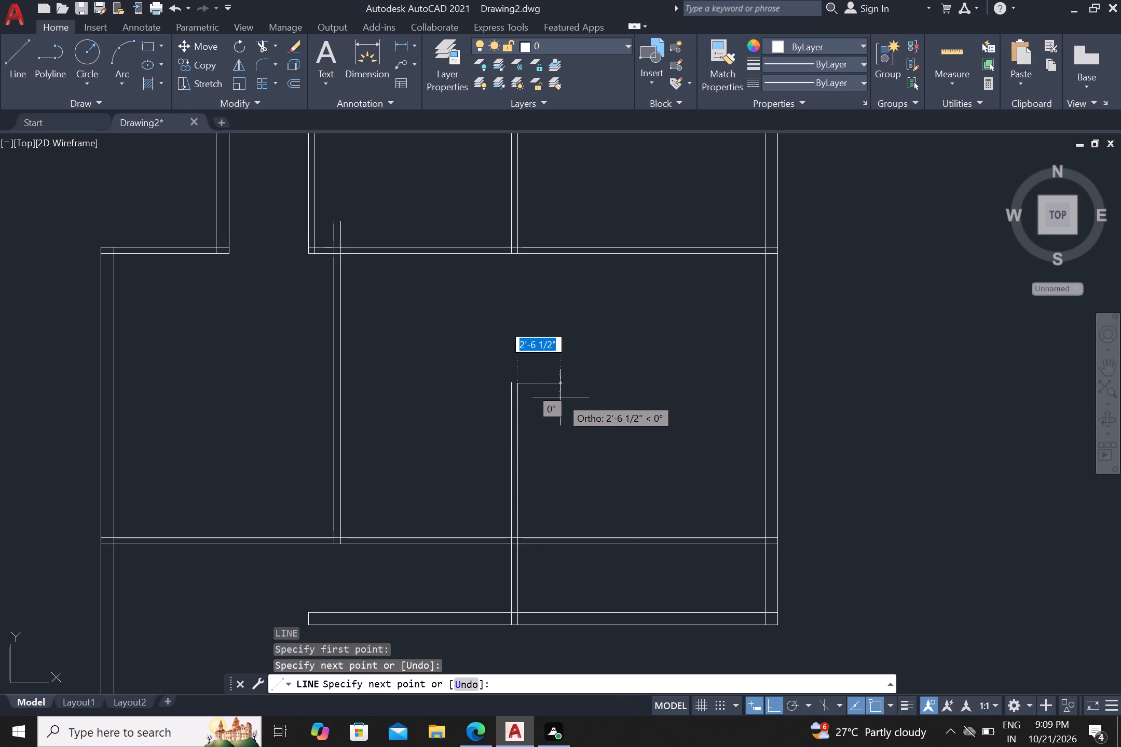
key(Escape)
Check the room and overall plan dimensions around the upper-right room with quick measurement.
scroll(560, 399, down, 1)
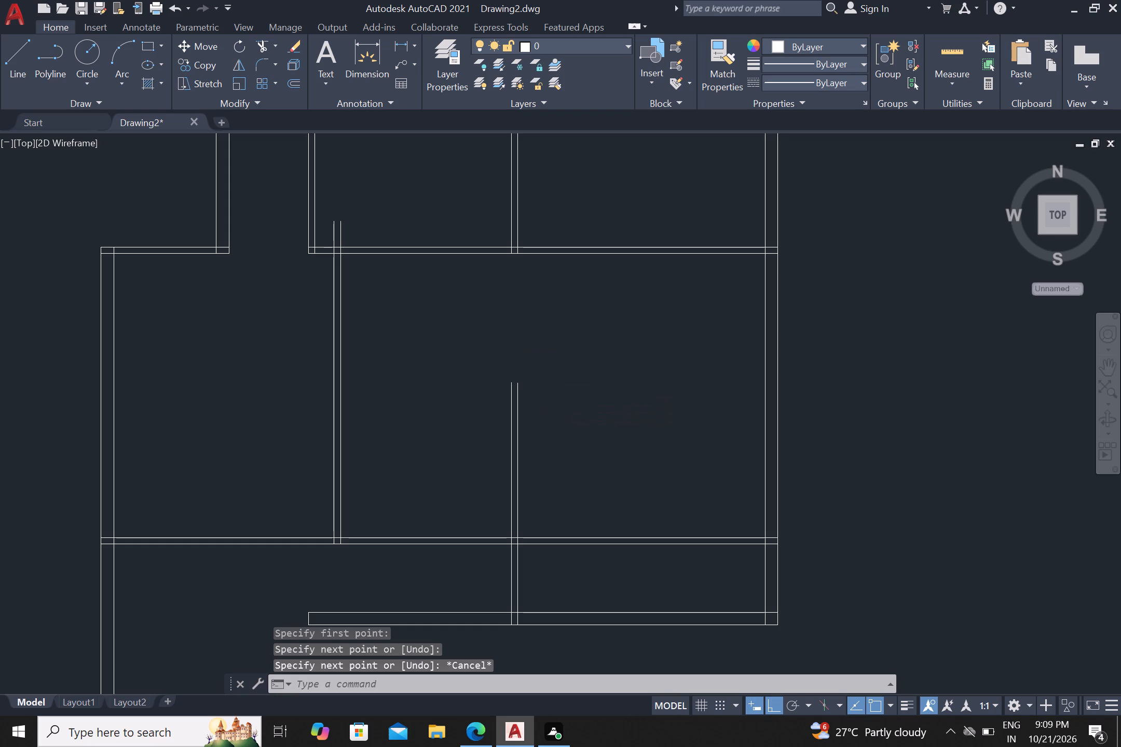
scroll(560, 399, down, 1)
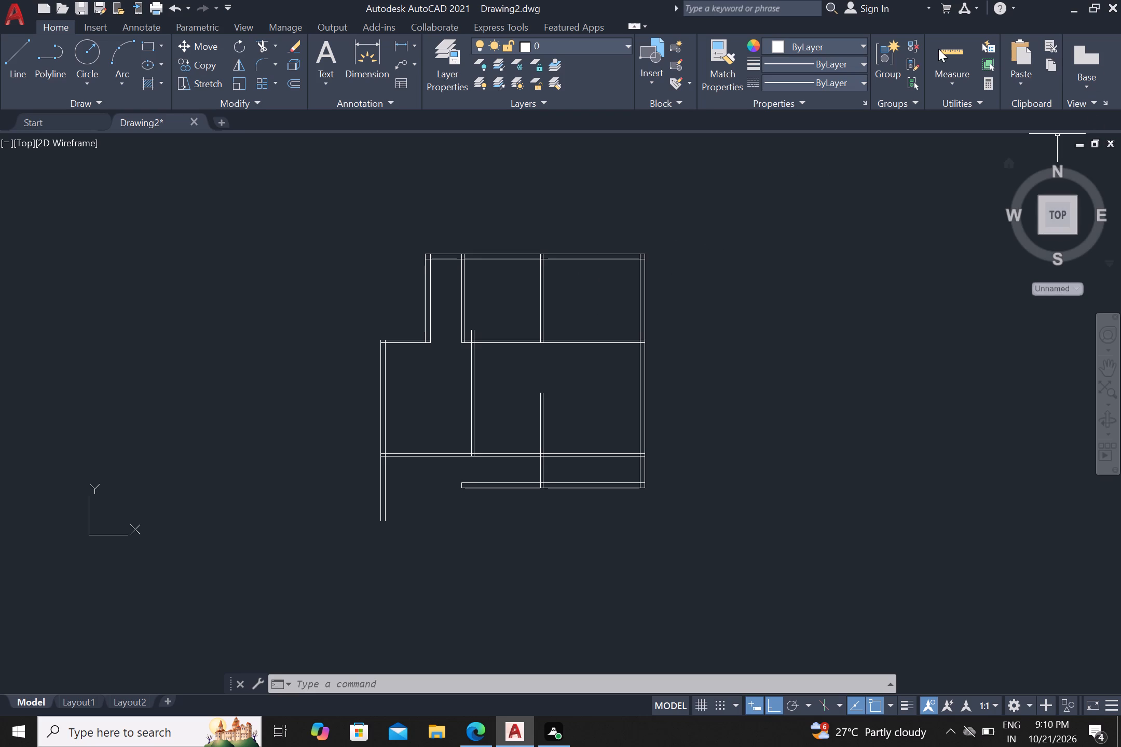
click(953, 48)
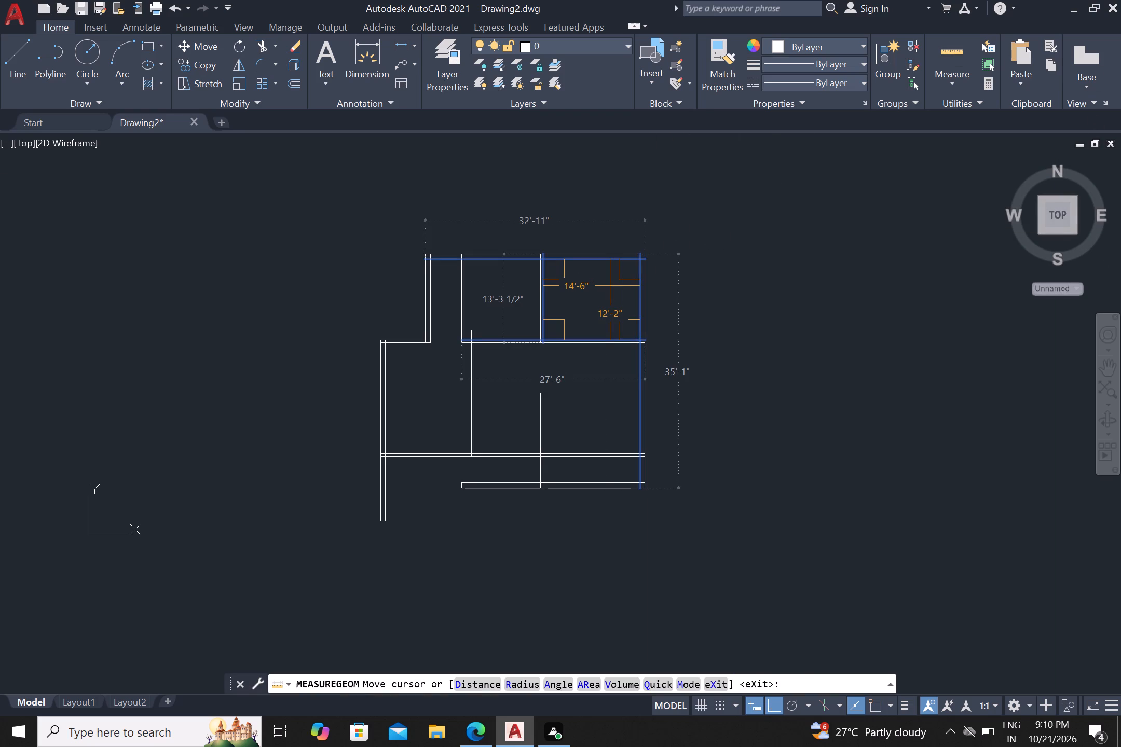
key(Escape)
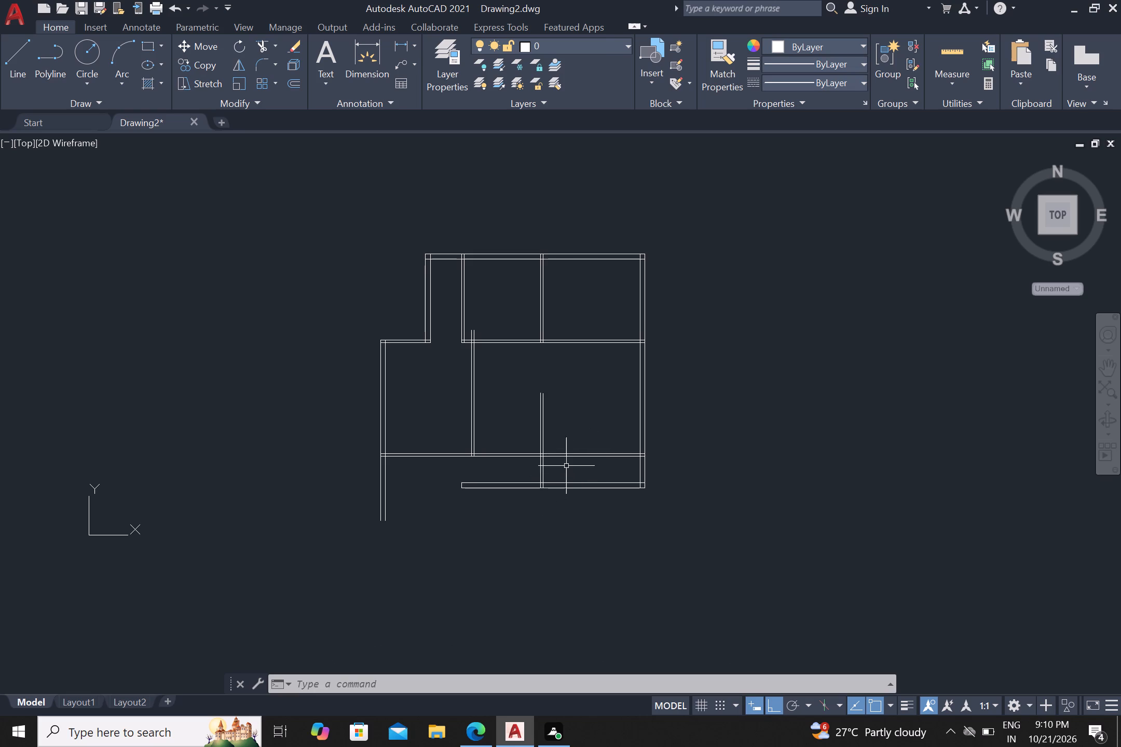
key(Escape)
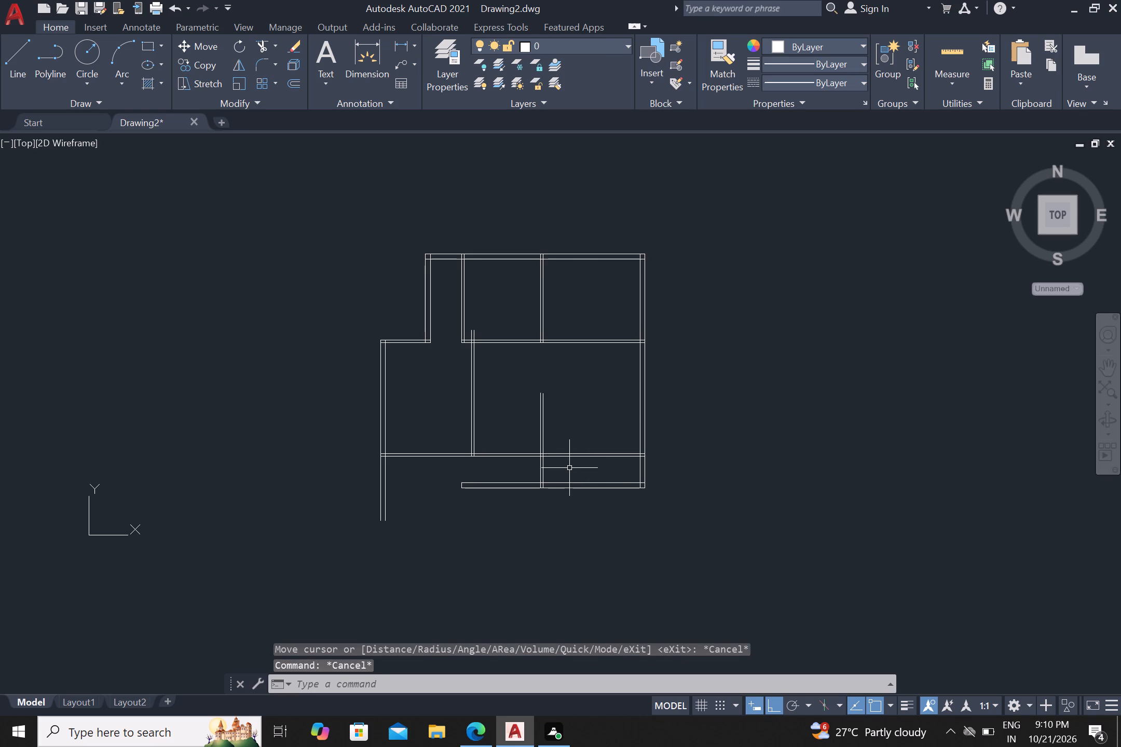
Trim the lower interior wall's two lines between the newly extended partition and the right outer wall.
text(tr)
key(Return)
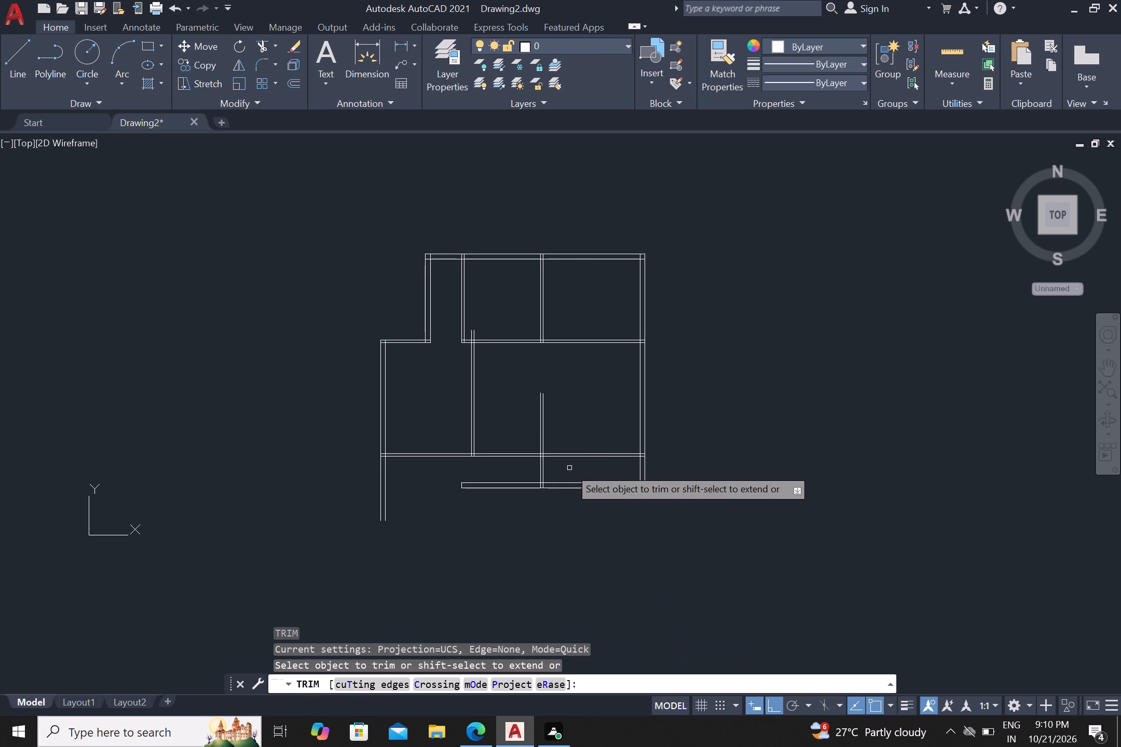
click(569, 468)
click(581, 427)
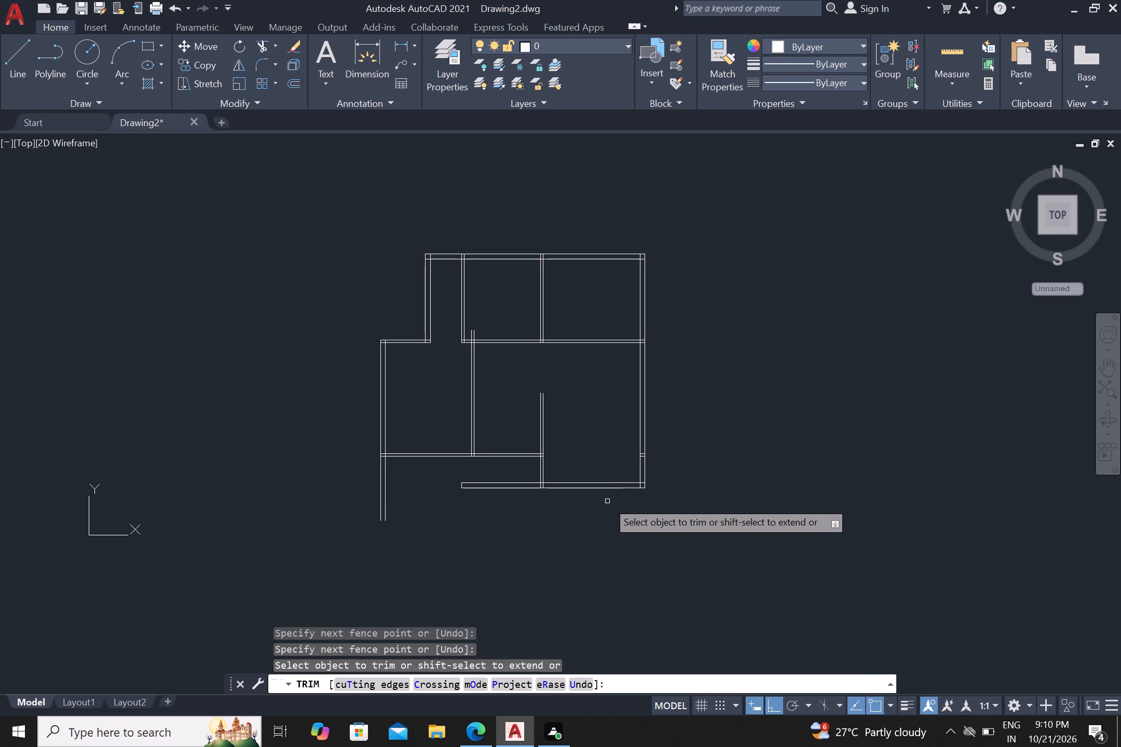
Trim the extended partition's two lines where they cross the thicker bottom wall.
scroll(547, 496, up, 3)
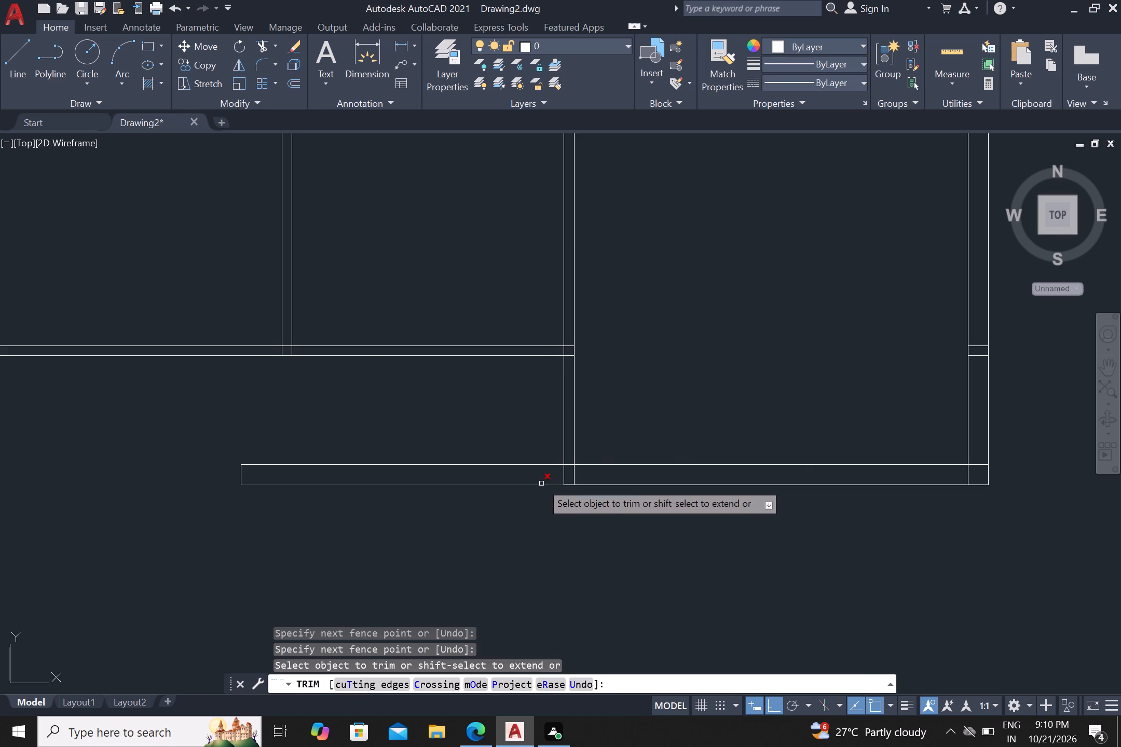
click(550, 473)
click(591, 473)
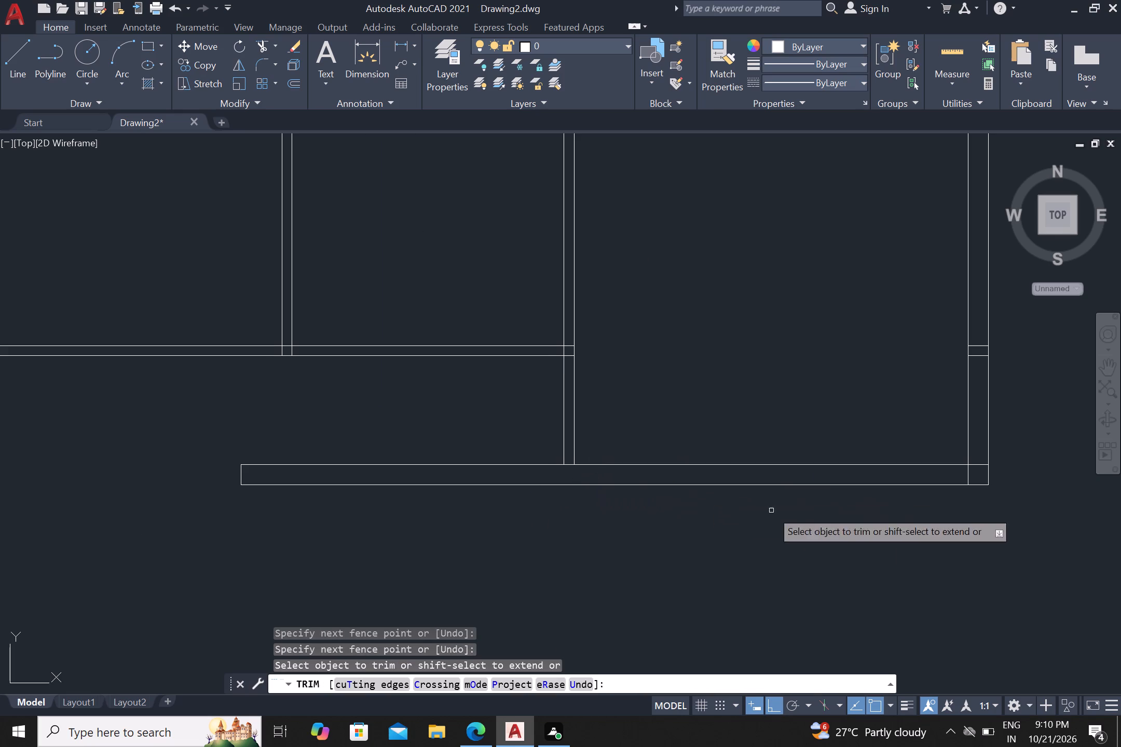
Trim the overlapping lines in the lower-right outer wall corner and the interior wall stubs left inside the right outer wall.
click(968, 479)
click(978, 473)
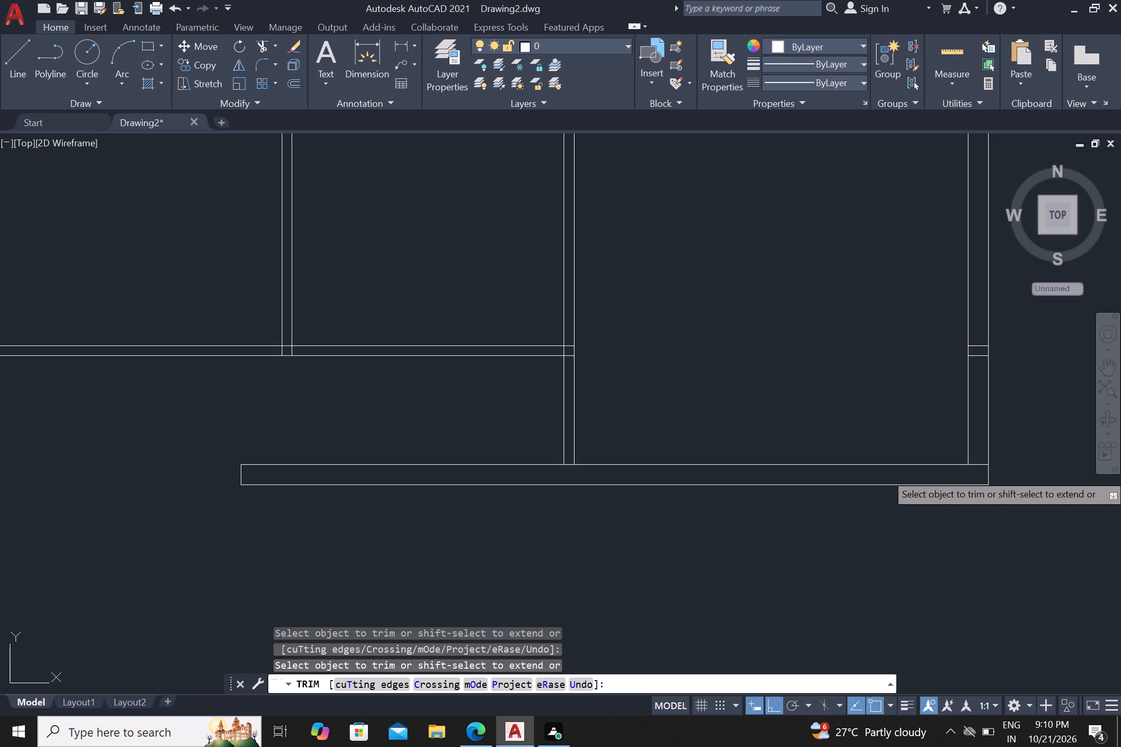
click(979, 342)
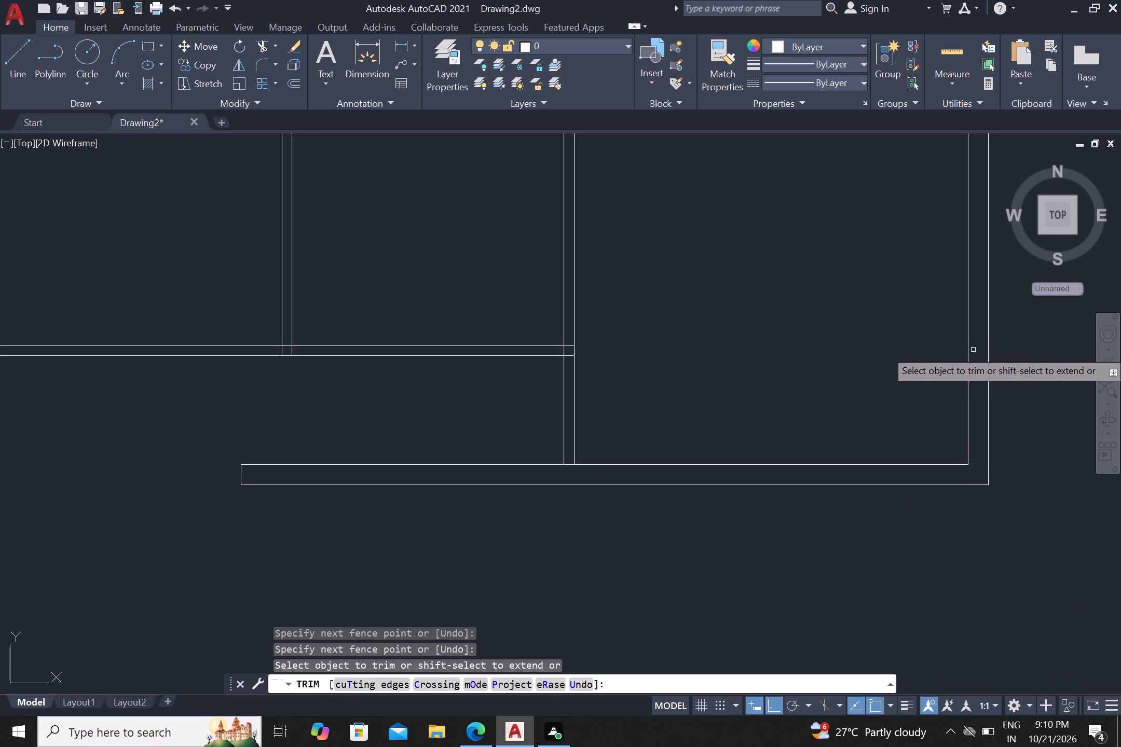
Trim the overlapping lines where the lower interior wall meets the extended partition, opening the T-junction.
scroll(969, 357, down, 2)
scroll(813, 390, up, 1)
scroll(805, 337, up, 2)
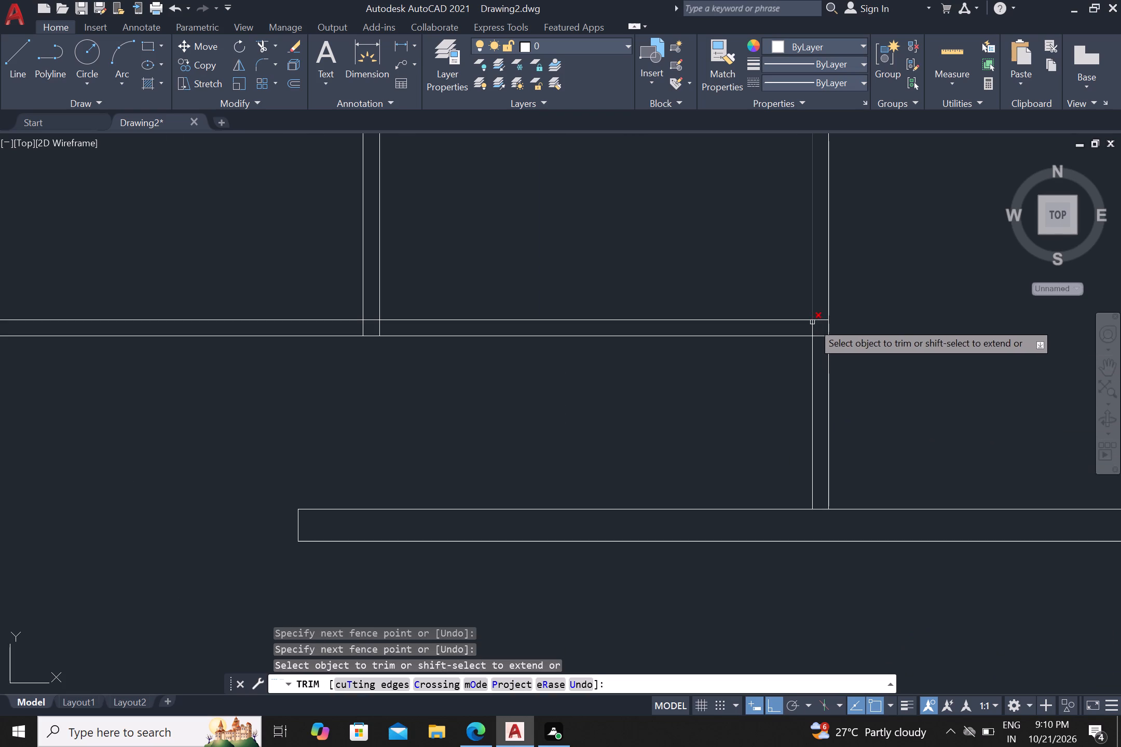
scroll(808, 330, up, 2)
click(808, 330)
click(826, 328)
click(829, 283)
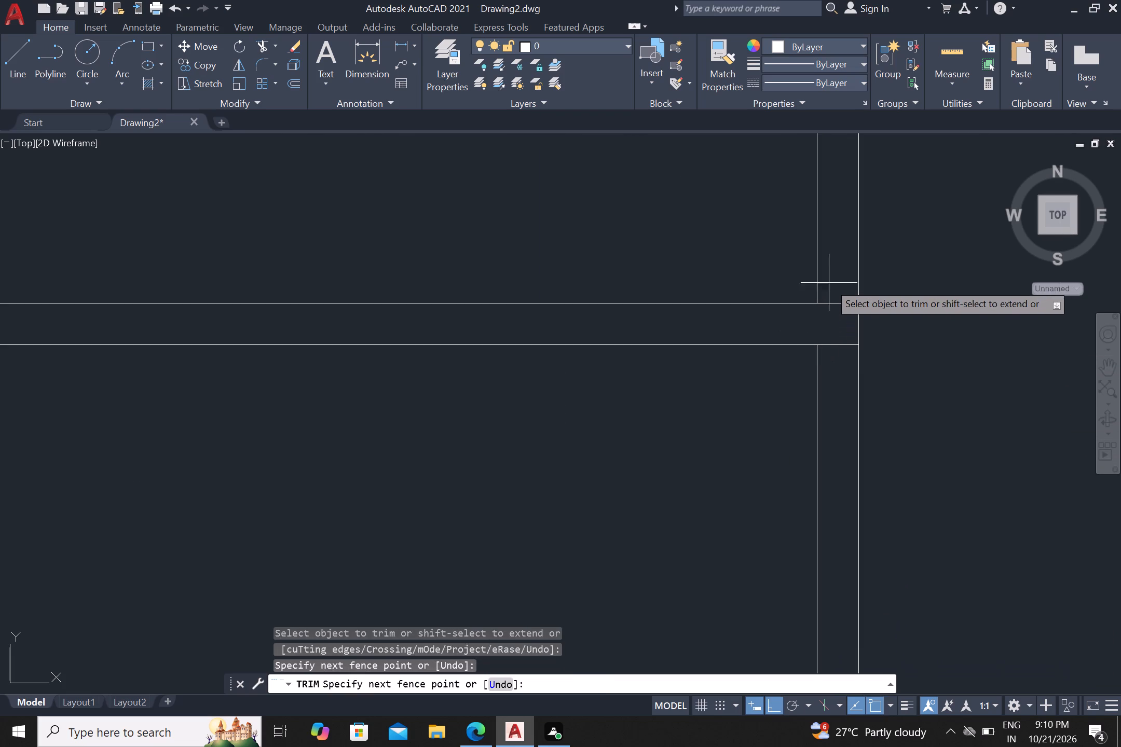
click(842, 378)
scroll(839, 373, down, 3)
scroll(858, 472, down, 2)
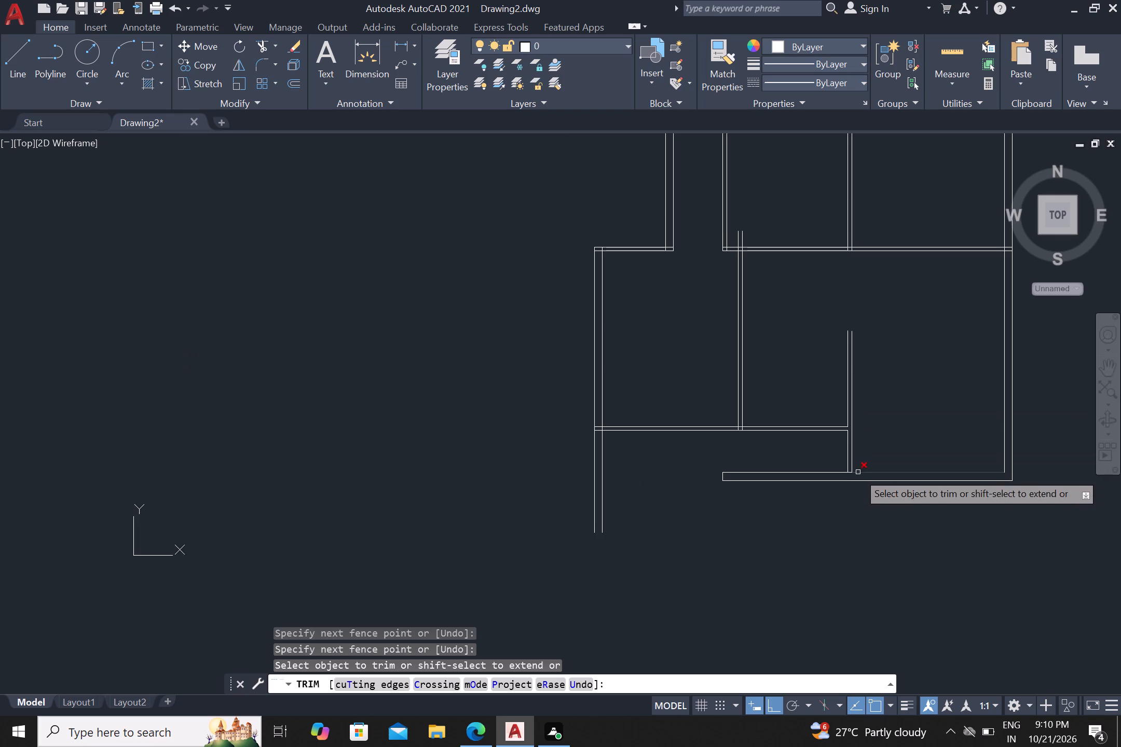
middle_drag(867, 525, 586, 529)
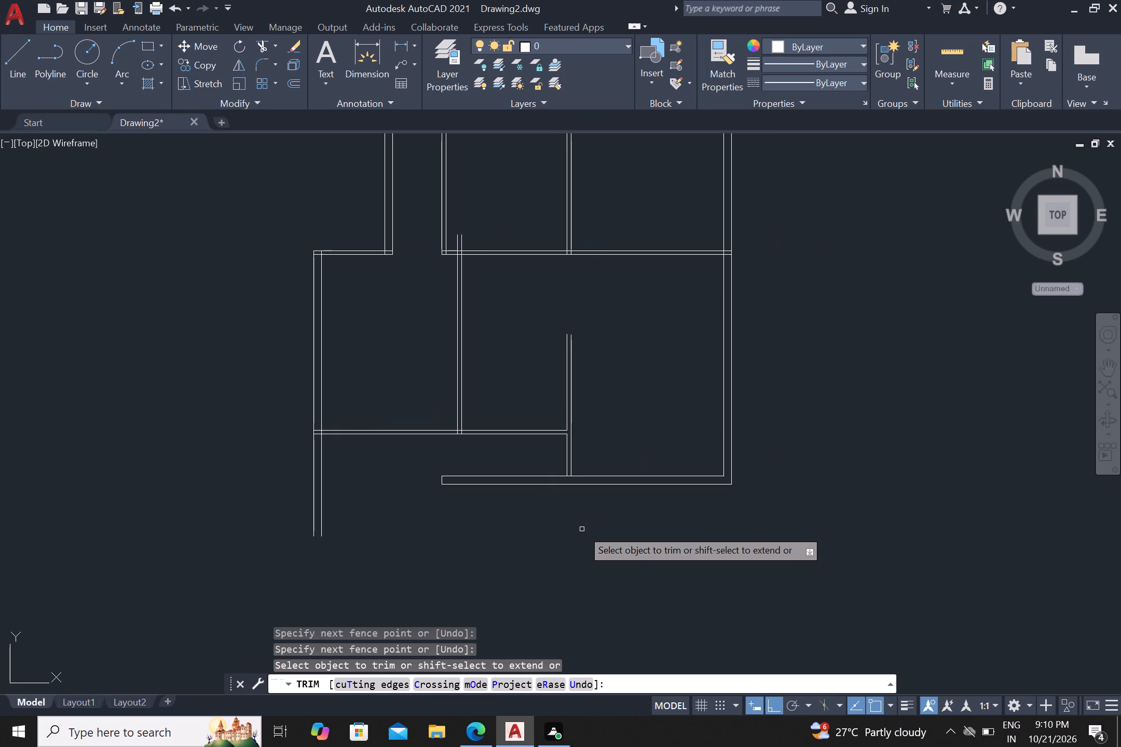
scroll(613, 460, up, 1)
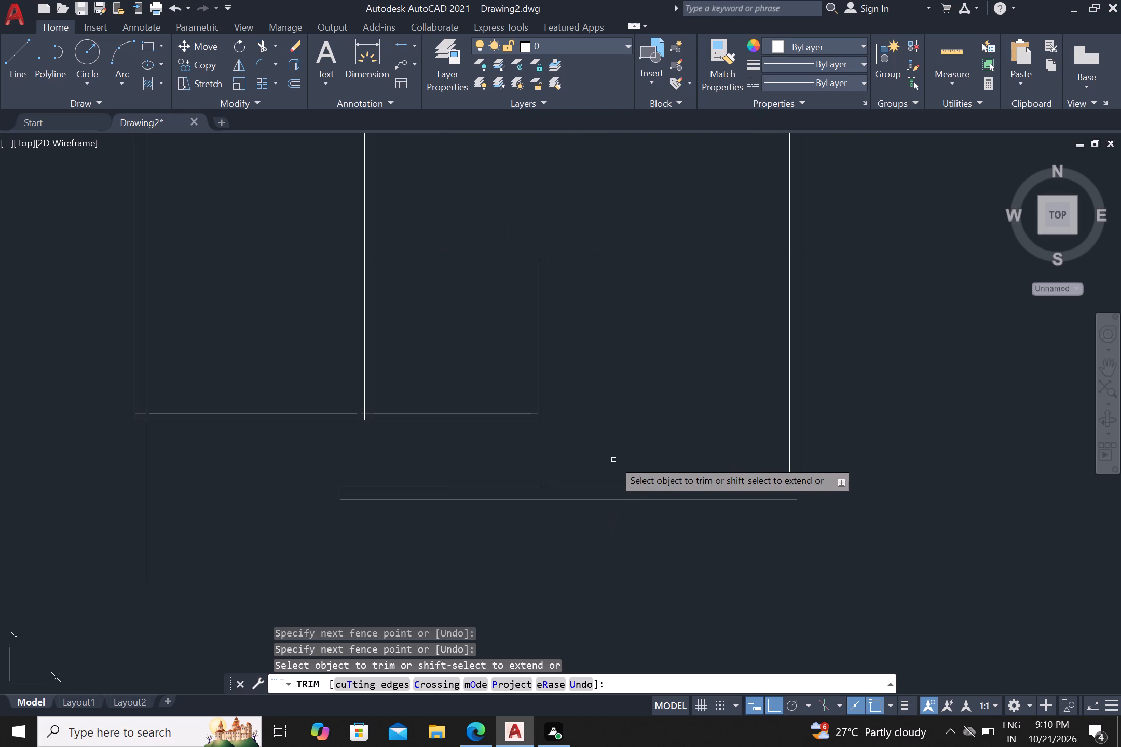
key(Escape)
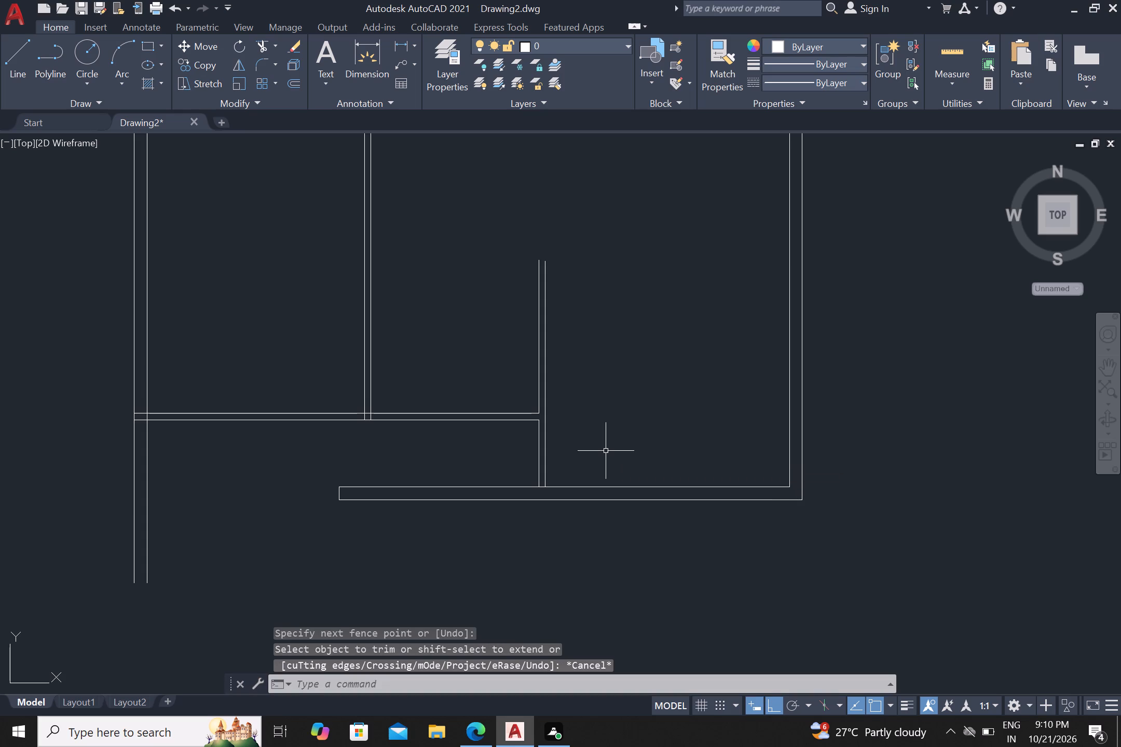
Draw a horizontal line just above the bottom wall, running from left of the partition past the right outer wall.
key(l)
key(Return)
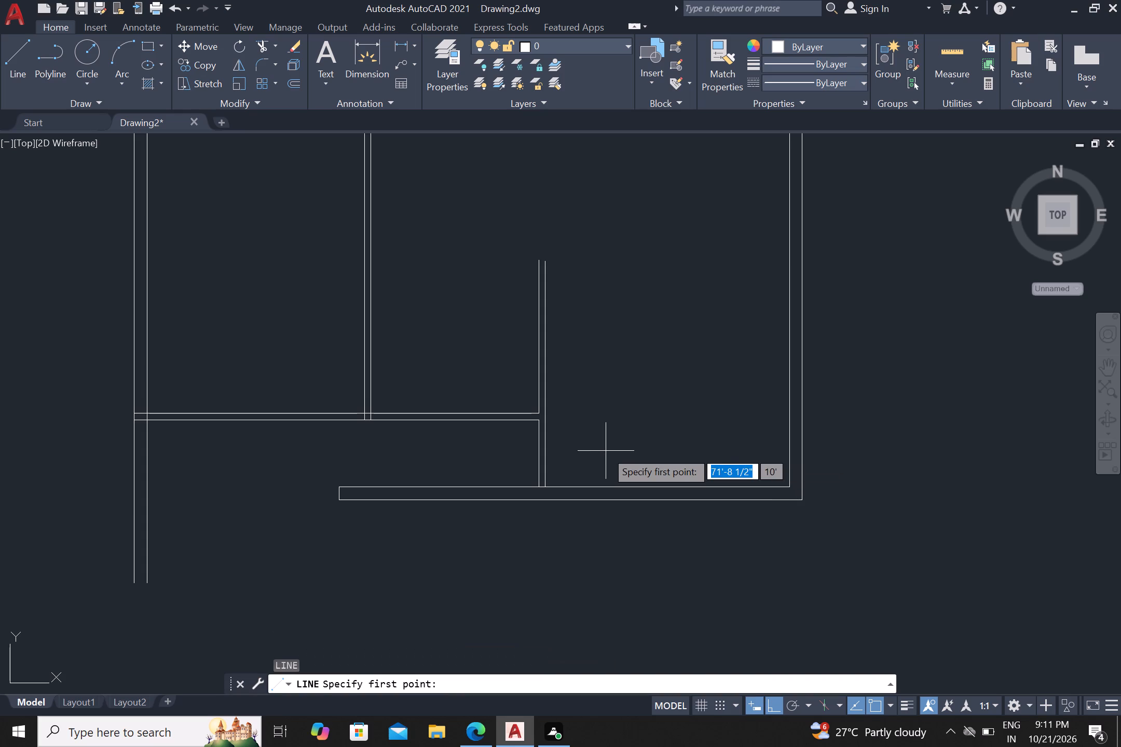
click(526, 468)
click(945, 528)
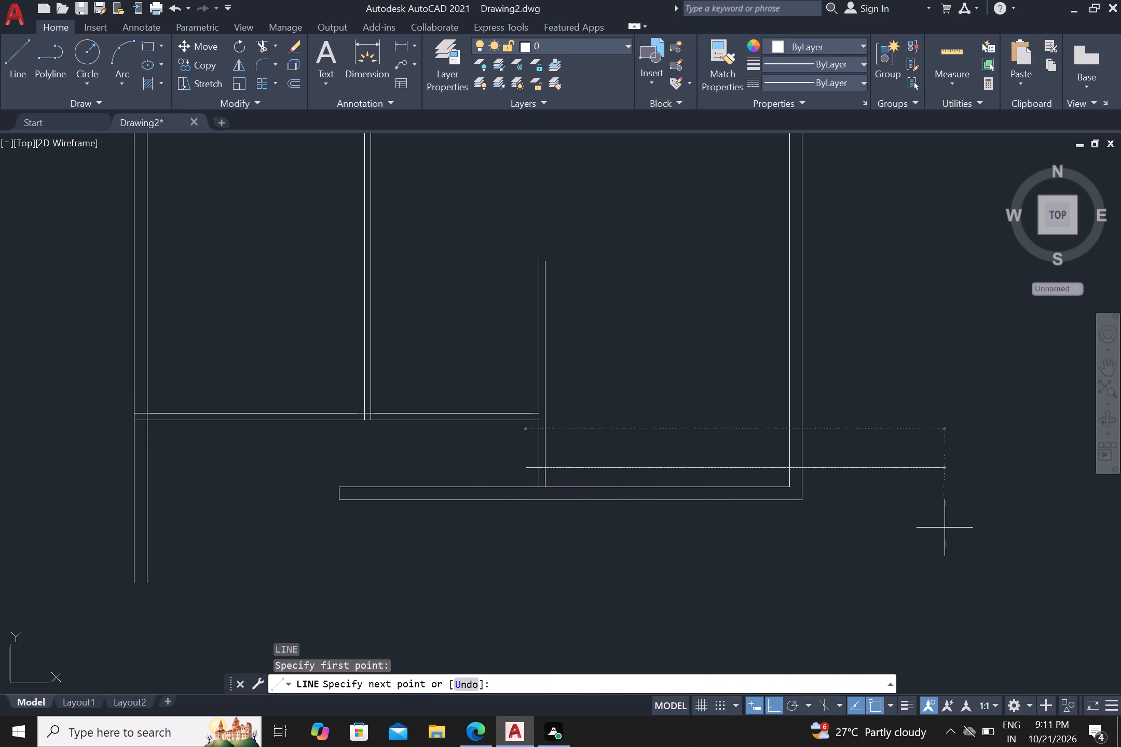
key(Escape)
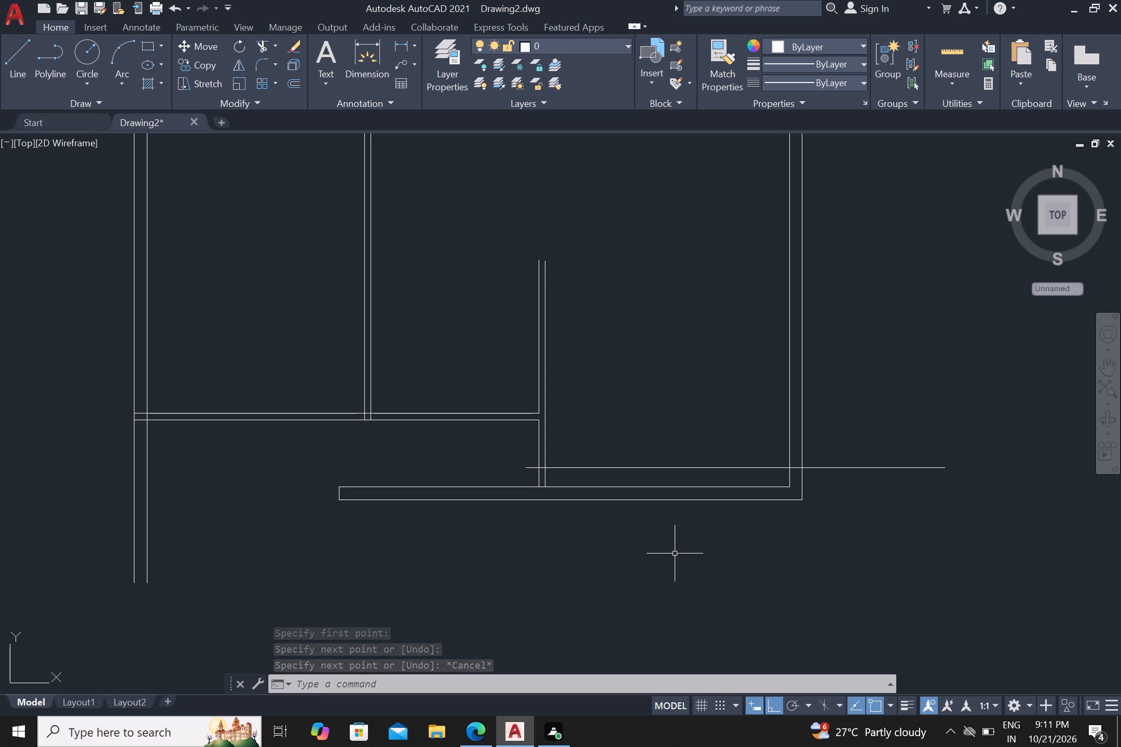
key(Escape)
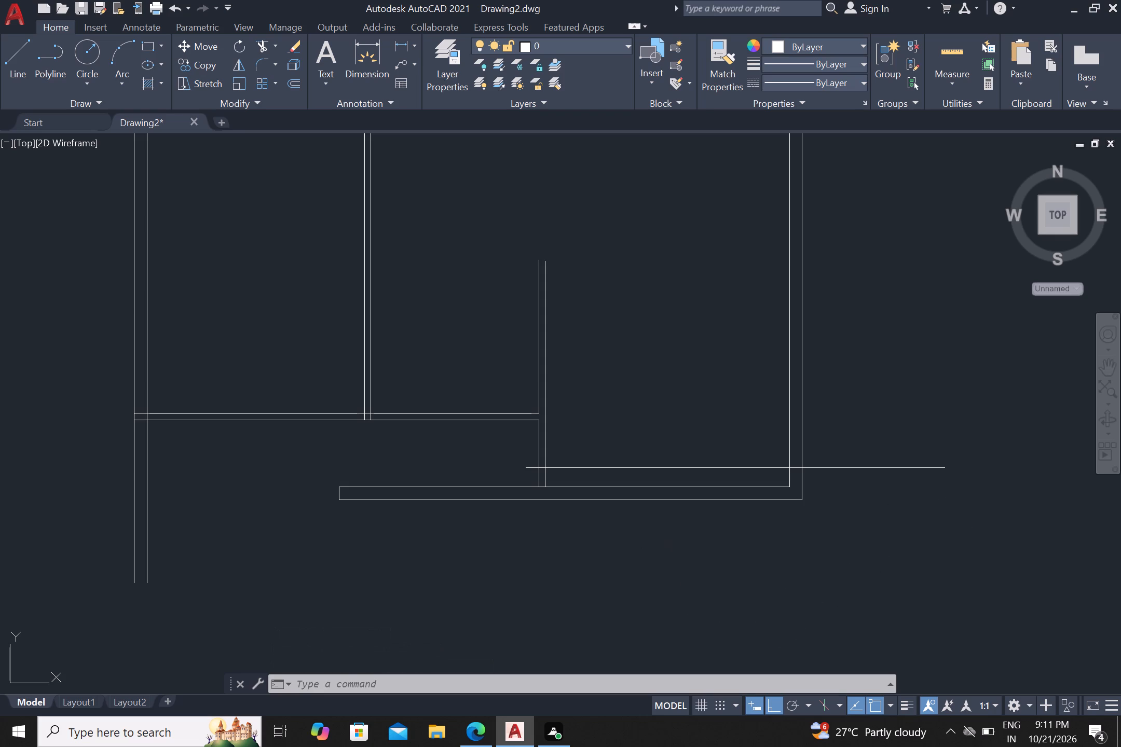
Offset the new horizontal line 4' downward, below the bottom wall.
key(o)
key(Return)
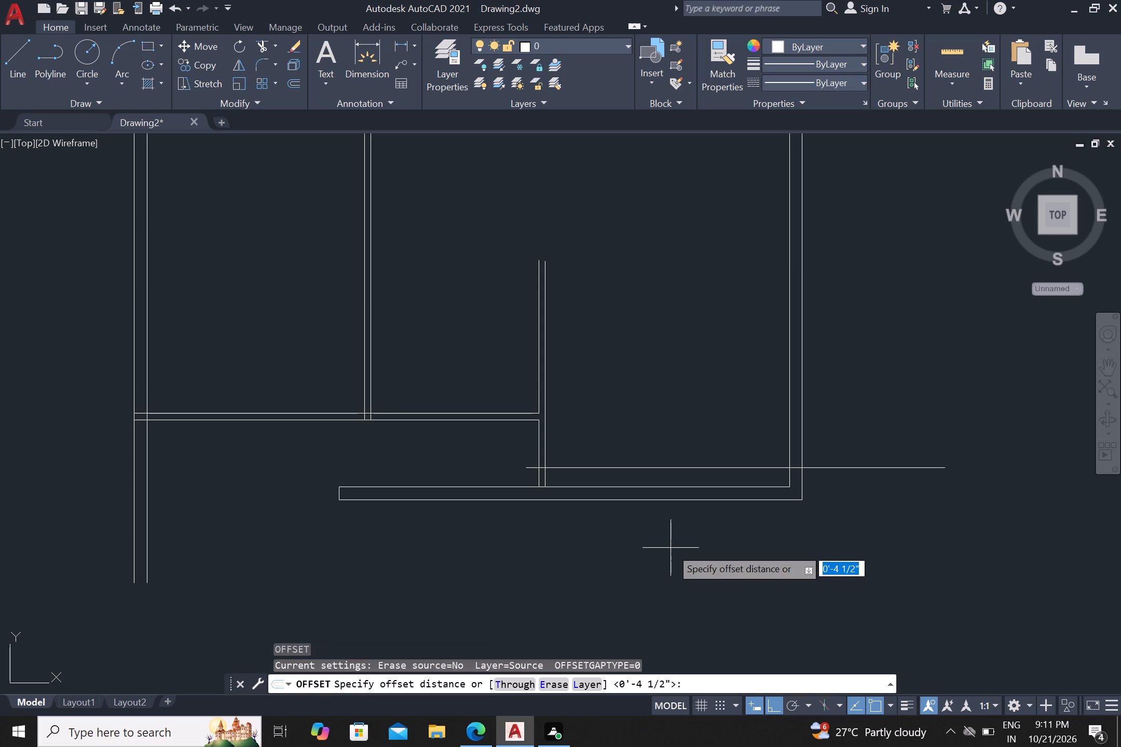
key(4)
key(apostrophe)
key(Return)
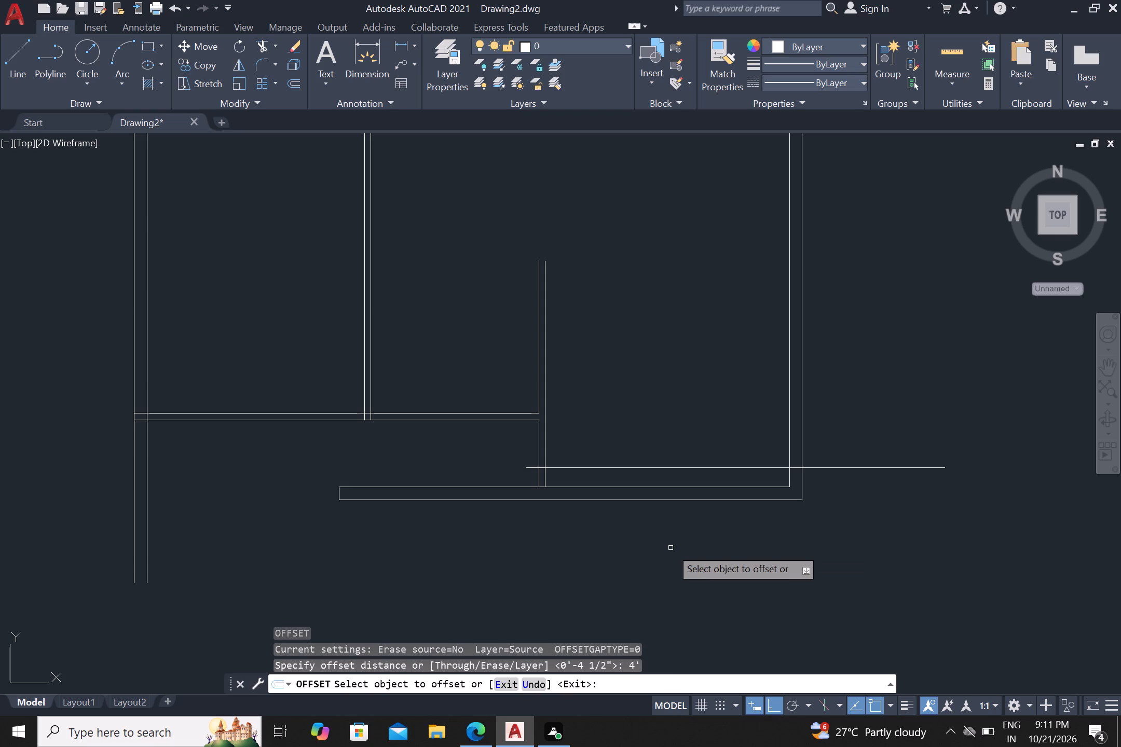
click(658, 468)
drag(648, 571, 649, 581)
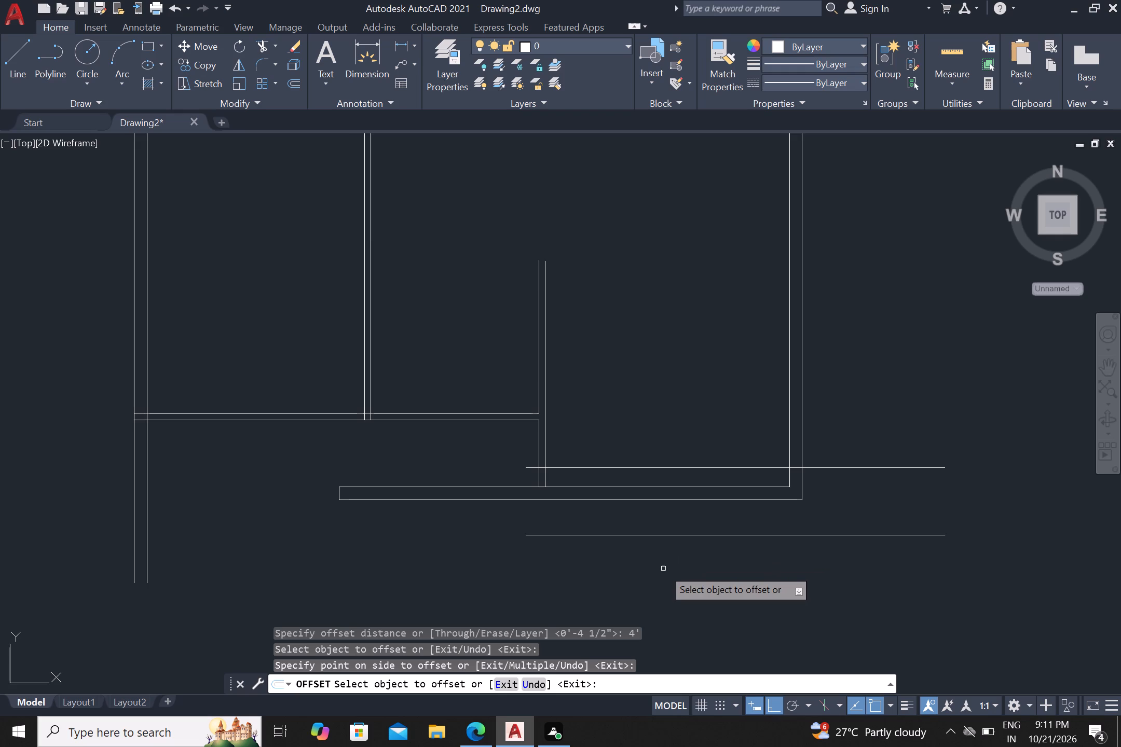
Draw short vertical lines down across the bottom wall from the partition's right face and the right outer wall's inner face.
middle_drag(663, 569, 596, 566)
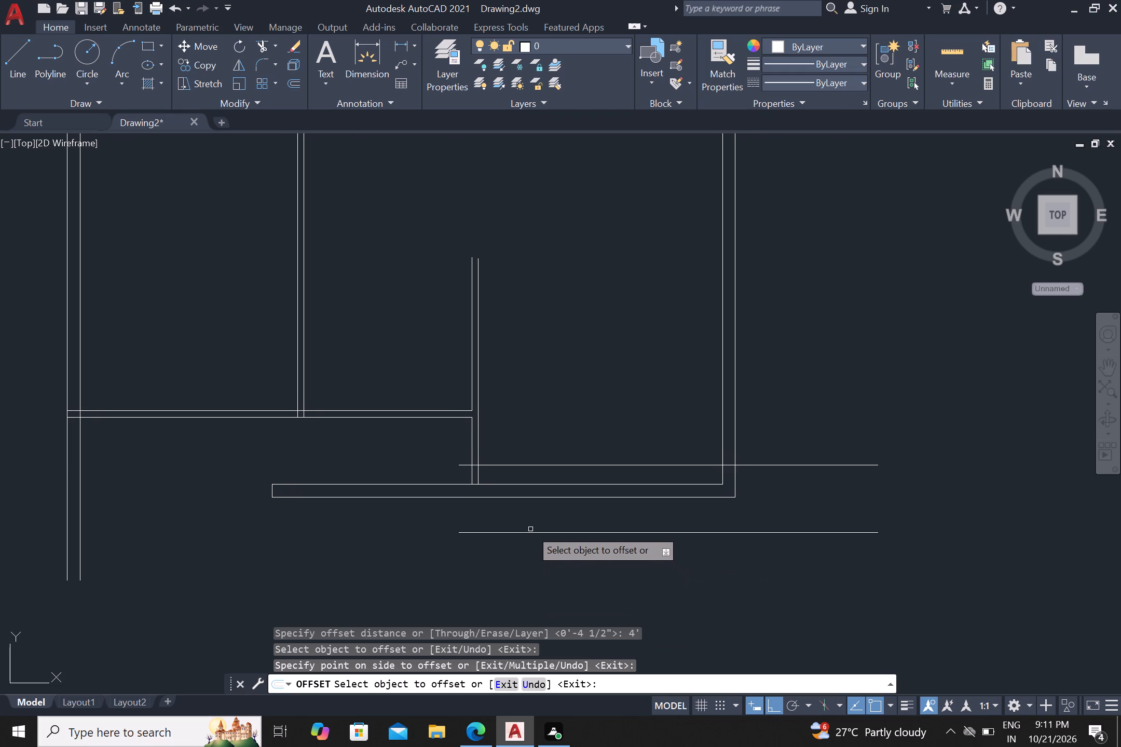
scroll(529, 529, up, 1)
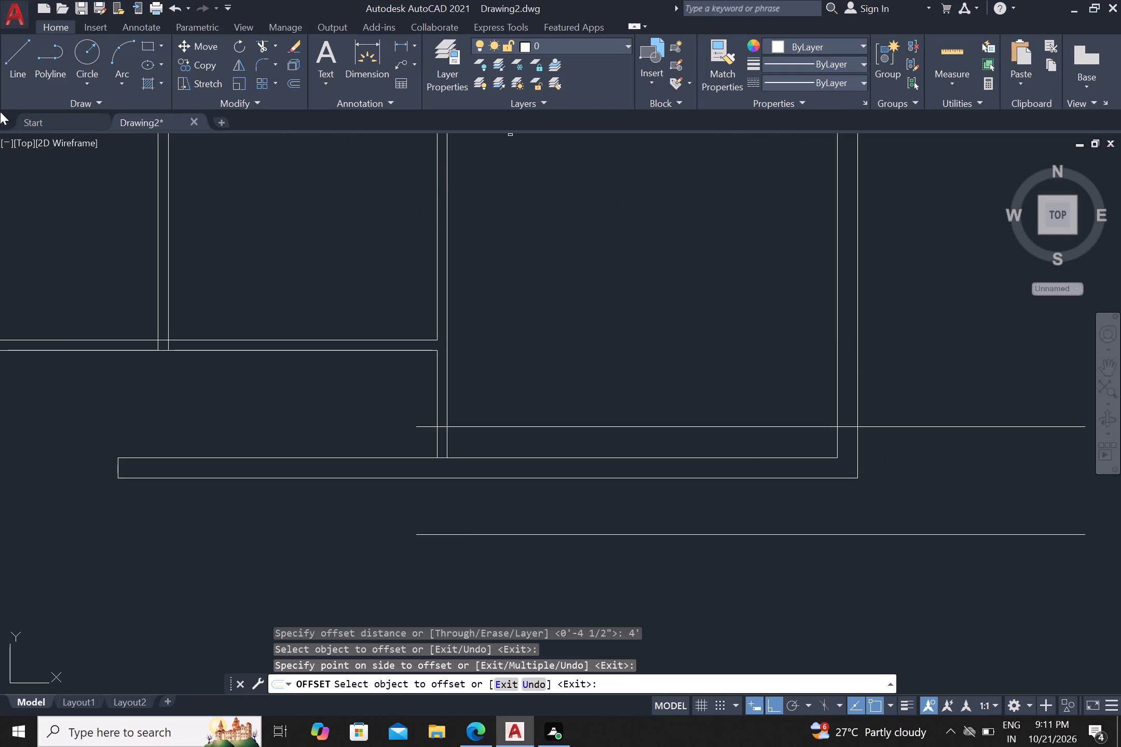
click(18, 58)
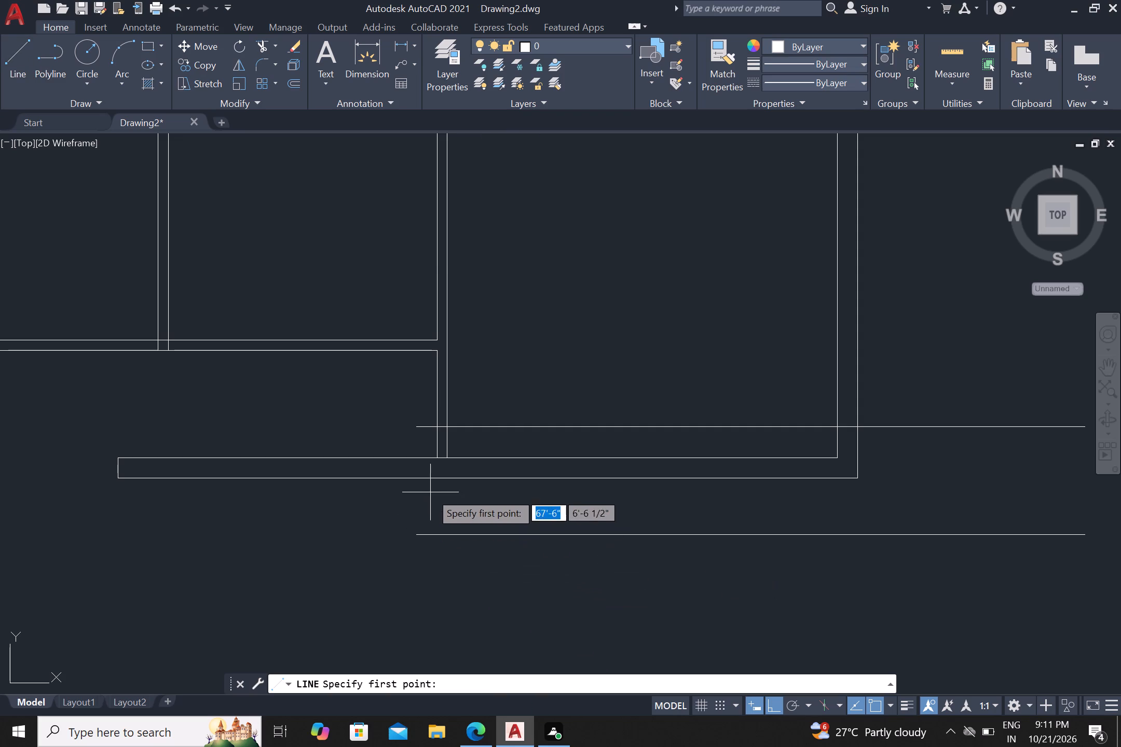
scroll(430, 492, up, 1)
drag(459, 435, 454, 454)
click(453, 497)
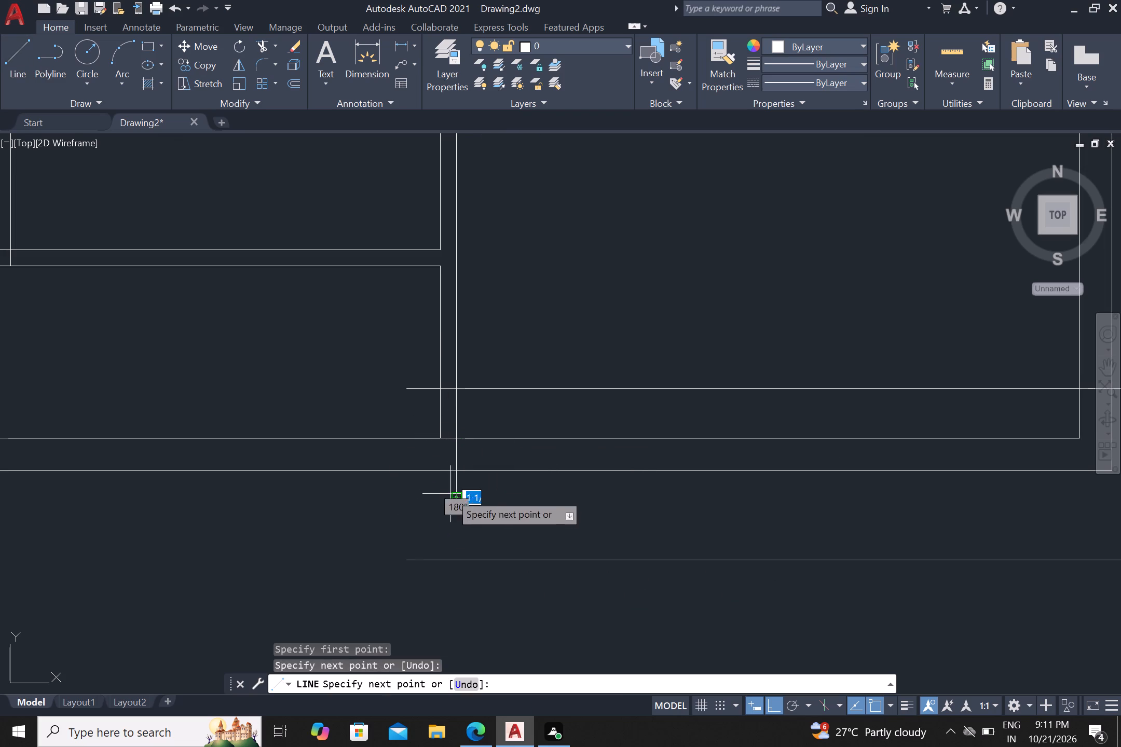
key(Escape)
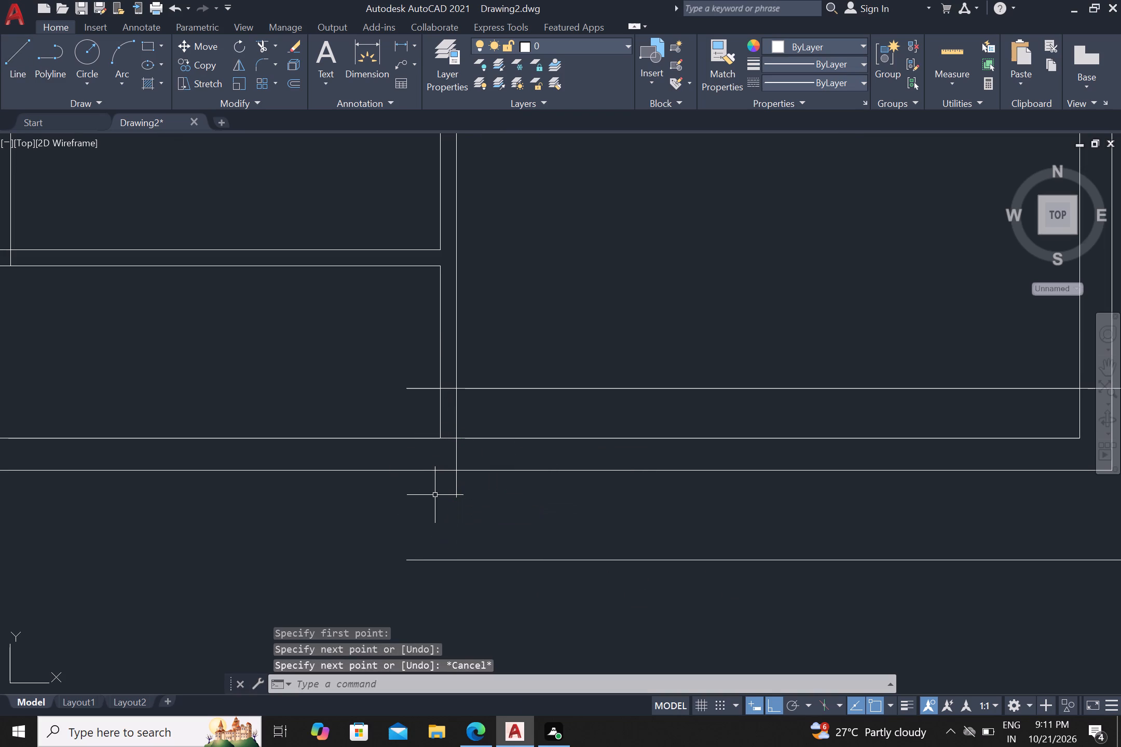
scroll(479, 514, down, 1)
key(Return)
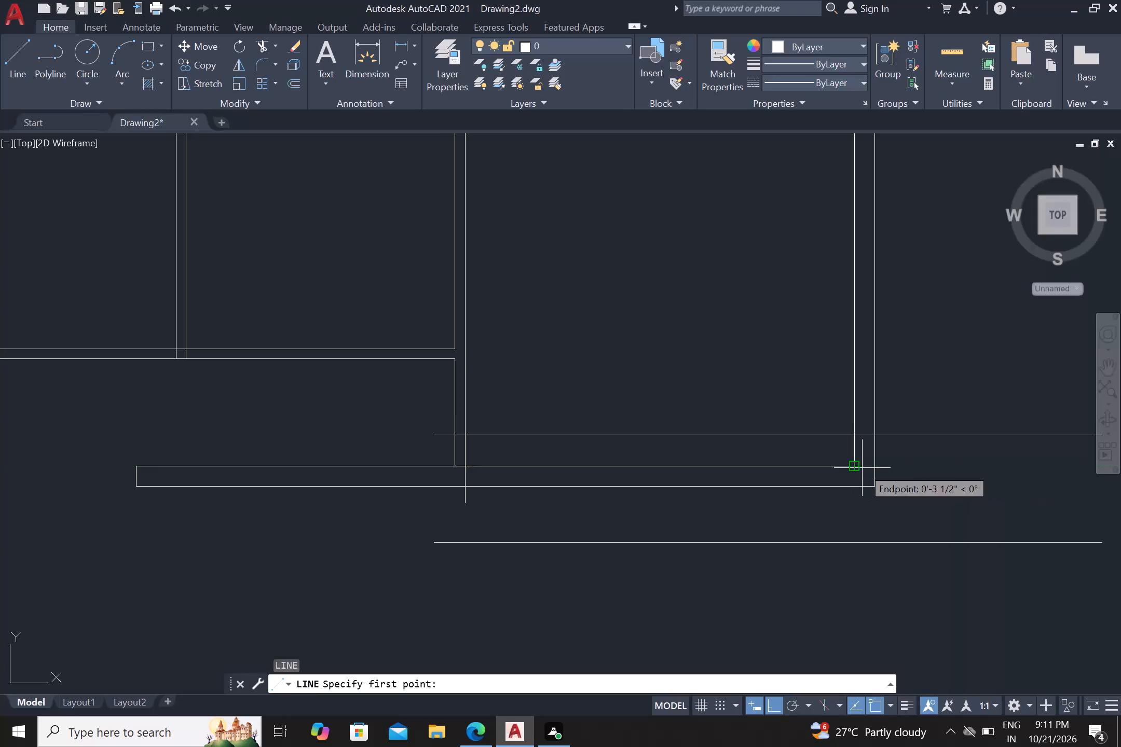
drag(853, 467, 850, 477)
click(849, 507)
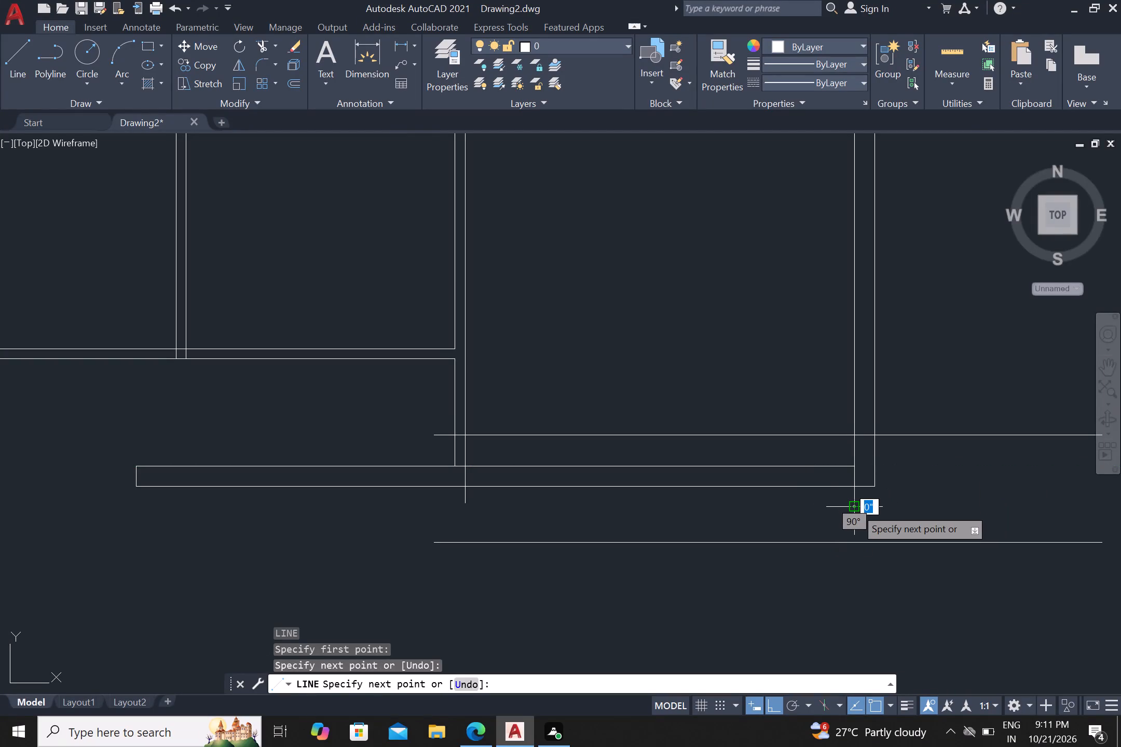
key(Escape)
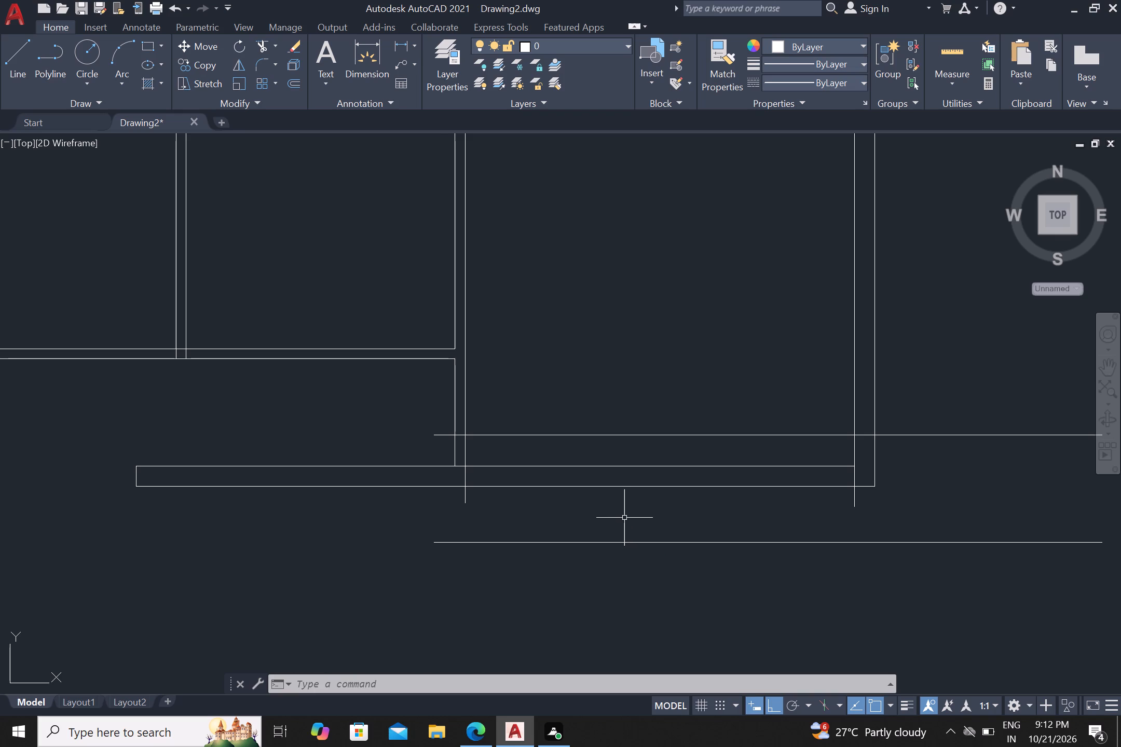
Trim the bottom wall between the partition and the right outer wall, and remove the leftover vertical stub at the right wall.
scroll(625, 517, down, 1)
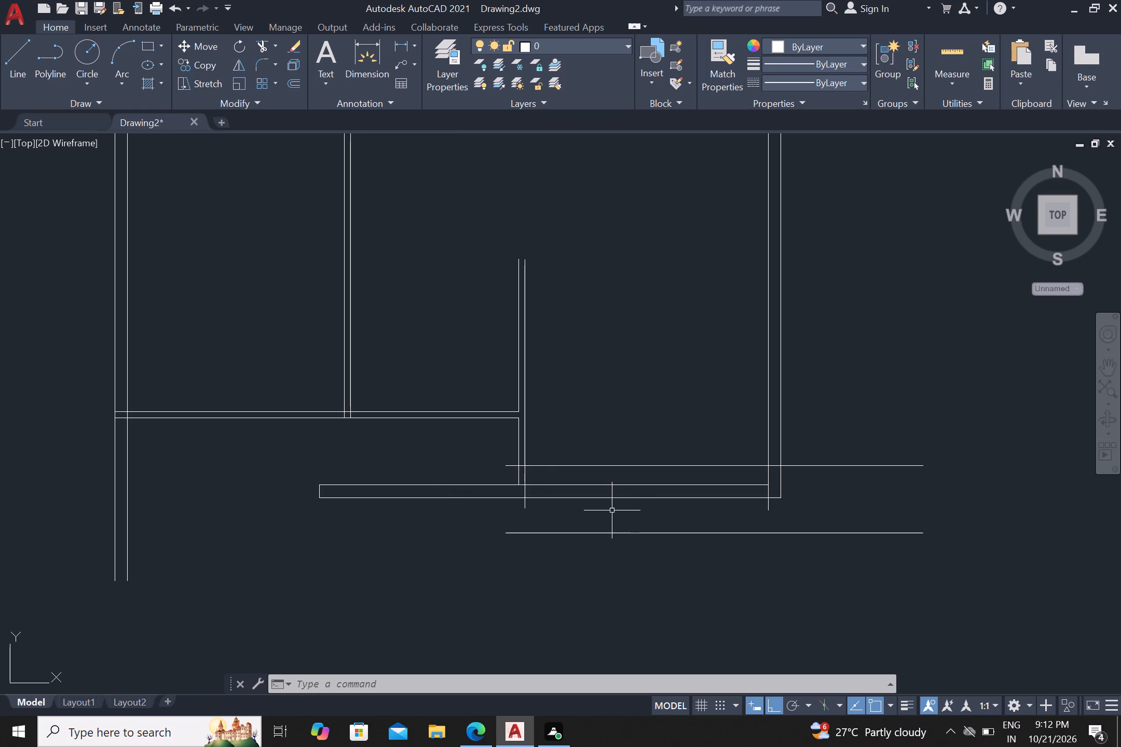
scroll(612, 510, up, 1)
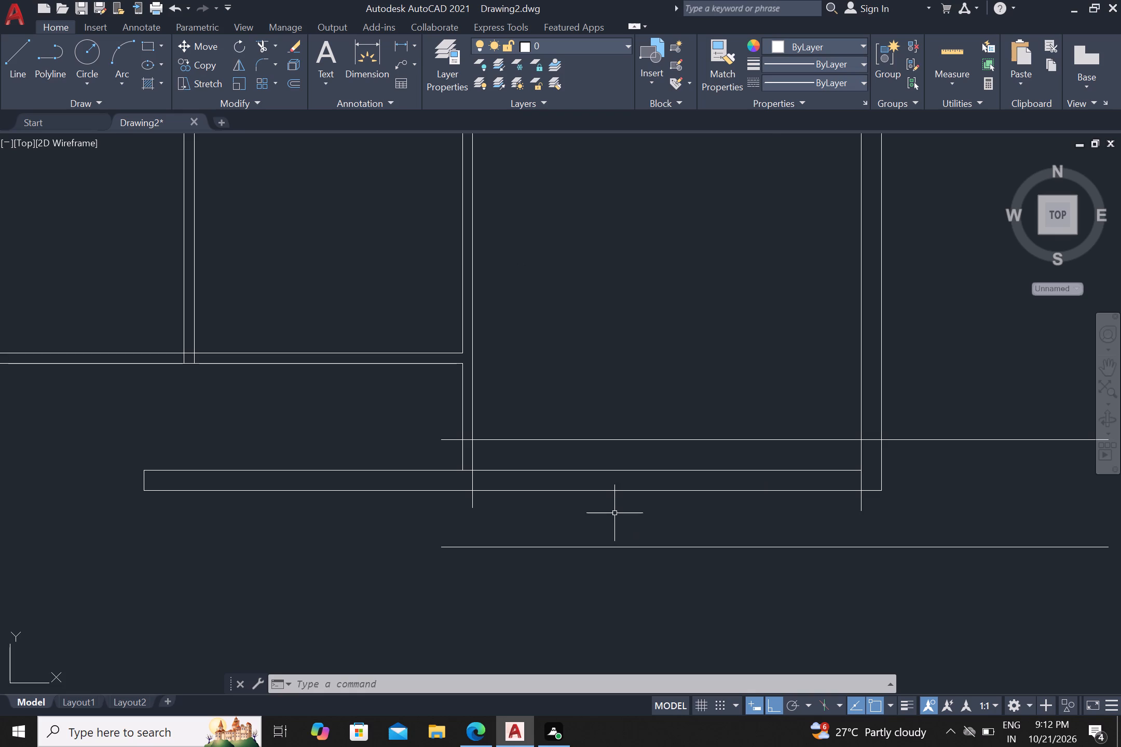
scroll(618, 515, down, 1)
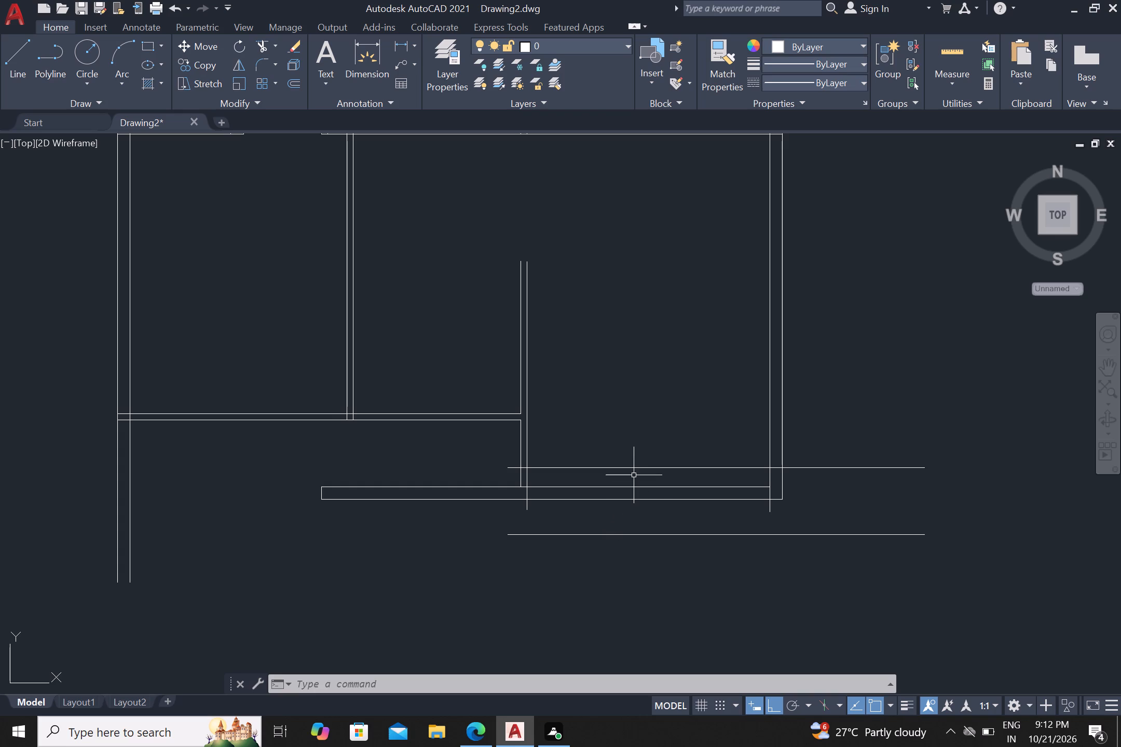
key(Escape)
text(tr)
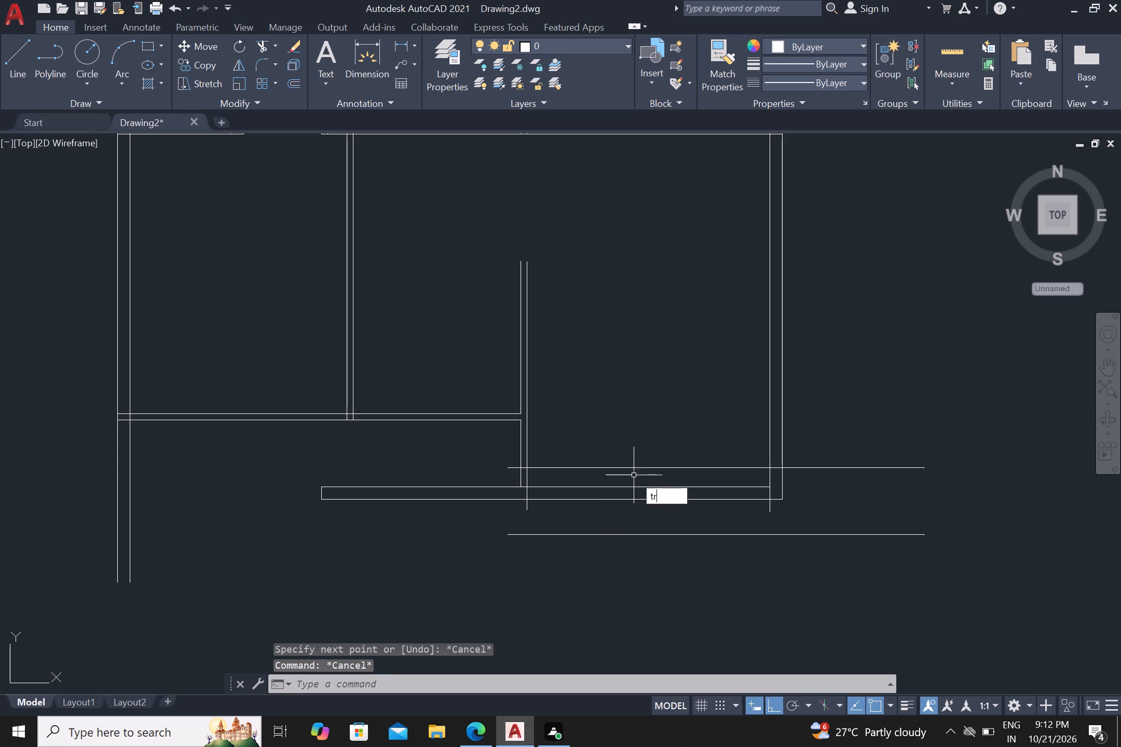
key(Return)
click(634, 475)
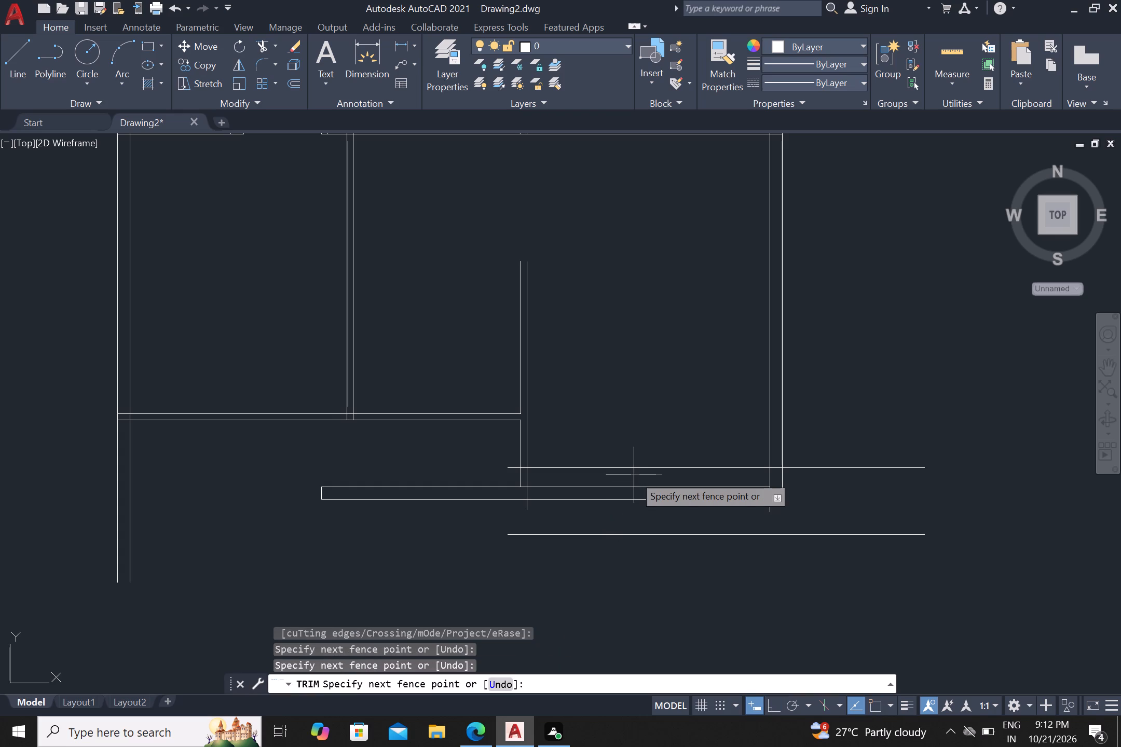
click(643, 511)
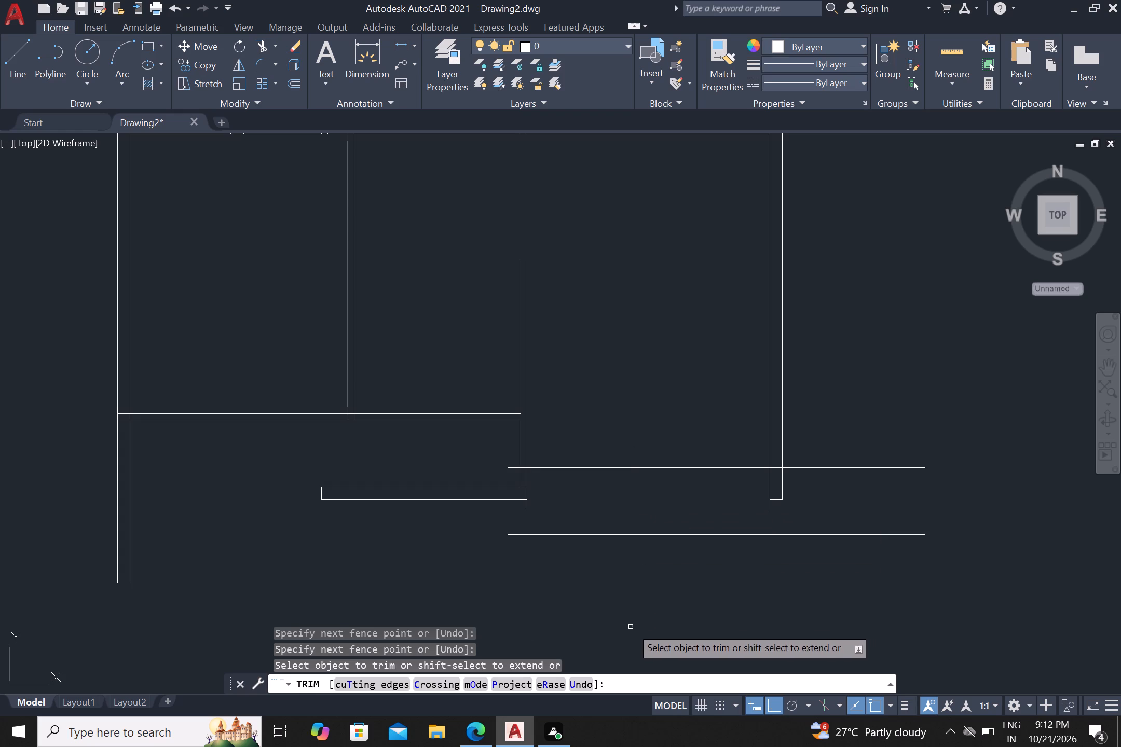
click(769, 509)
scroll(769, 509, down, 1)
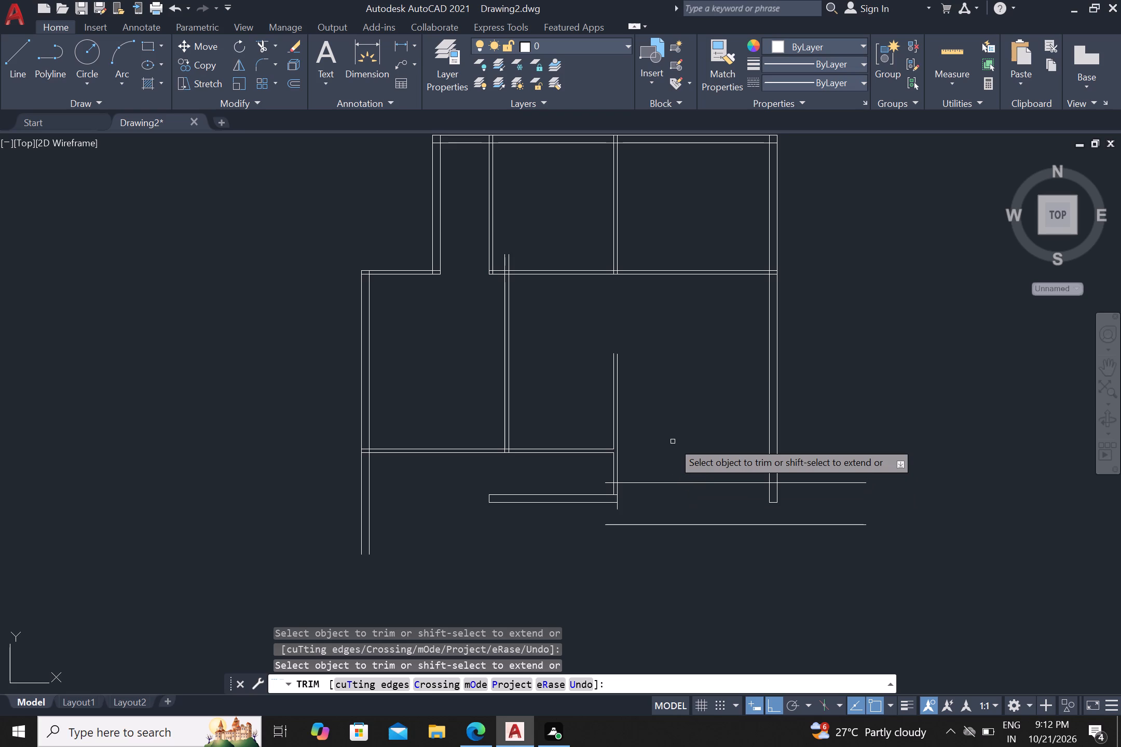
key(Escape)
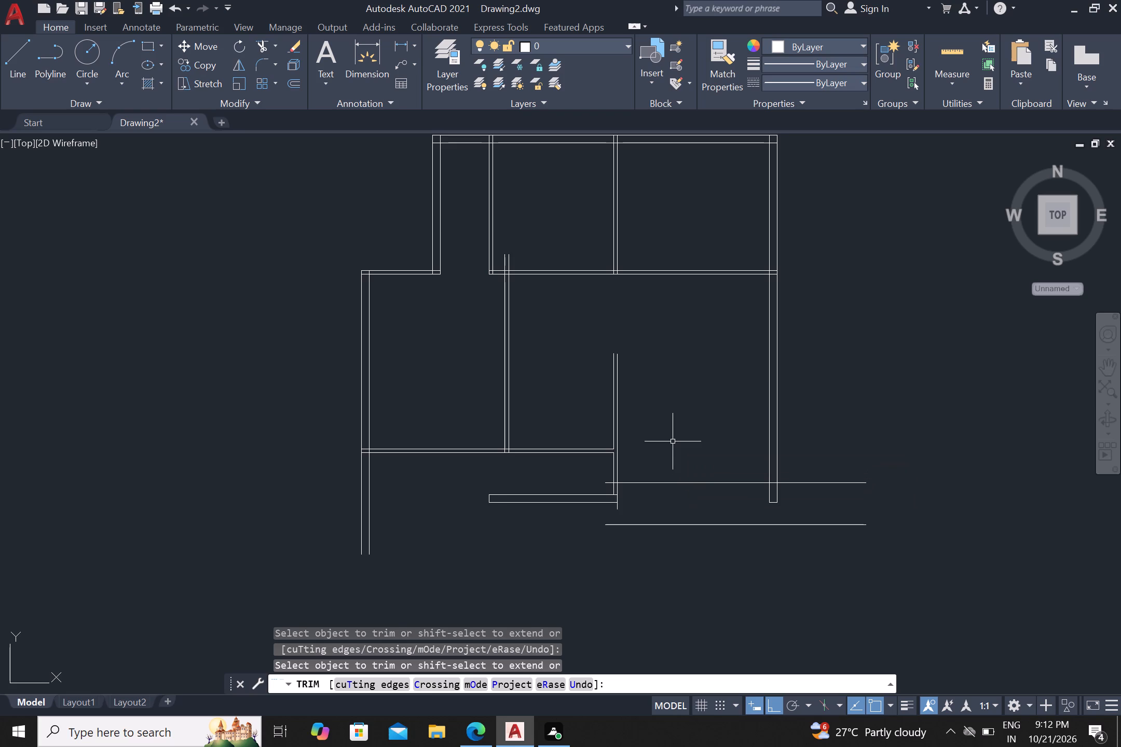
Offset the upper of the two long horizontal lines 9" upward.
key(o)
key(Return)
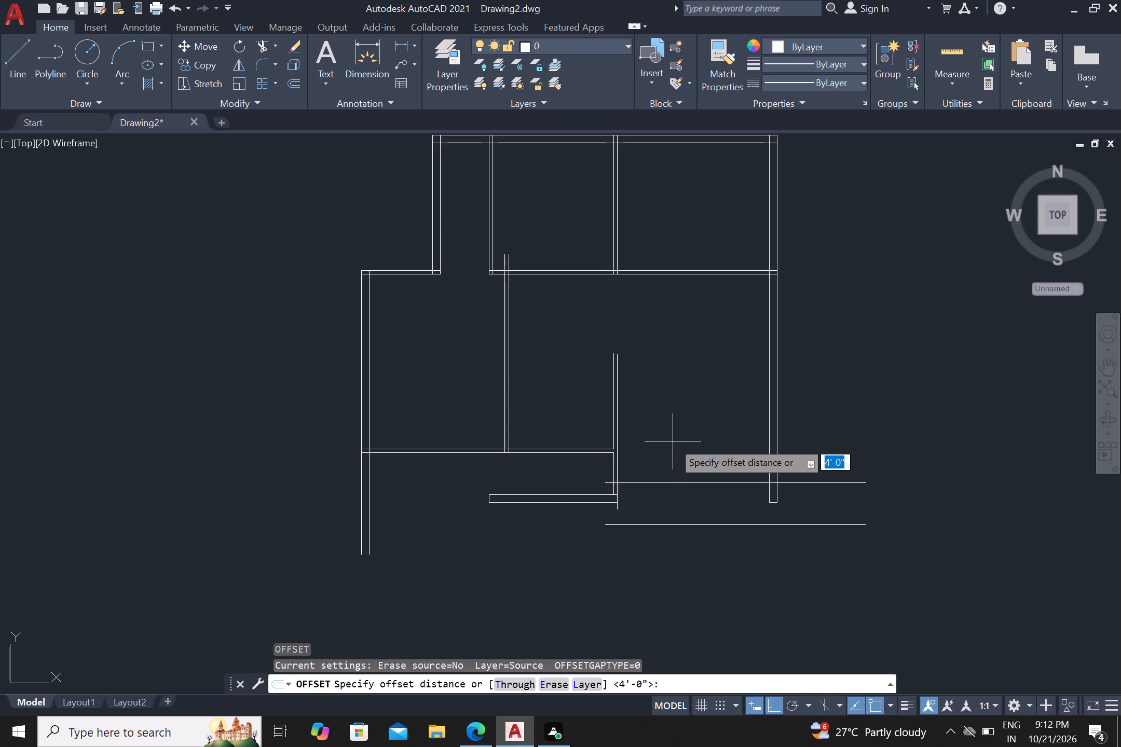
key(9)
key(shift+quotedbl)
key(Return)
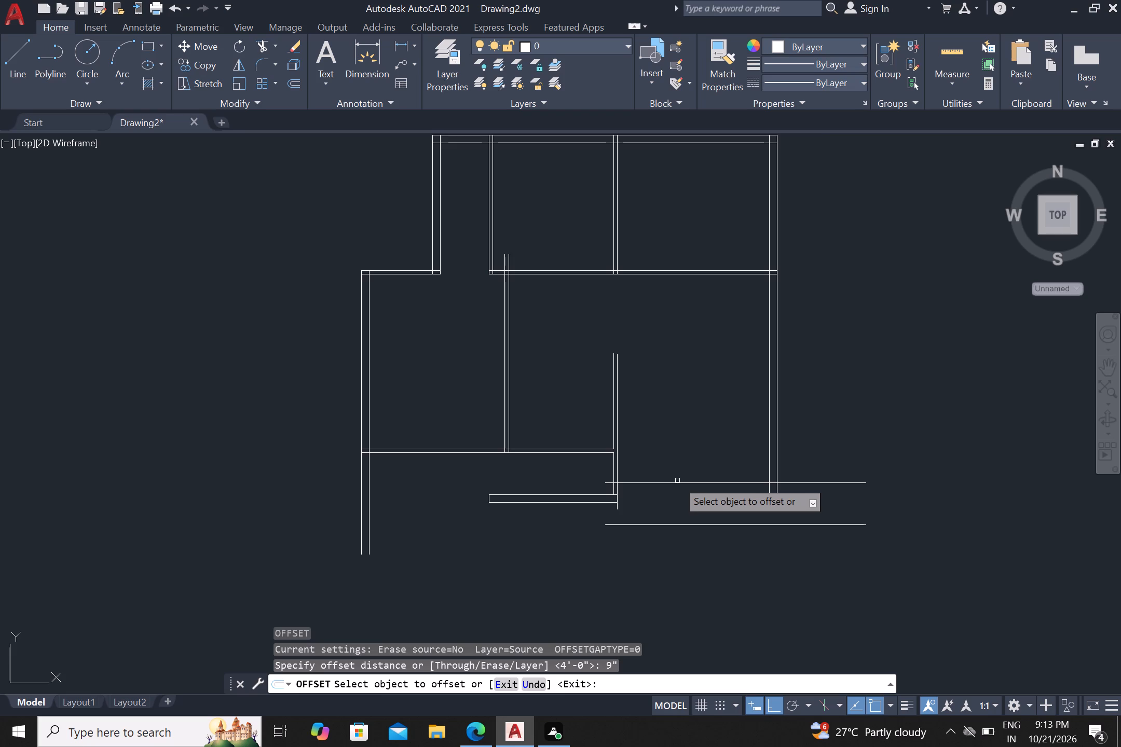
drag(679, 484, 680, 477)
click(695, 427)
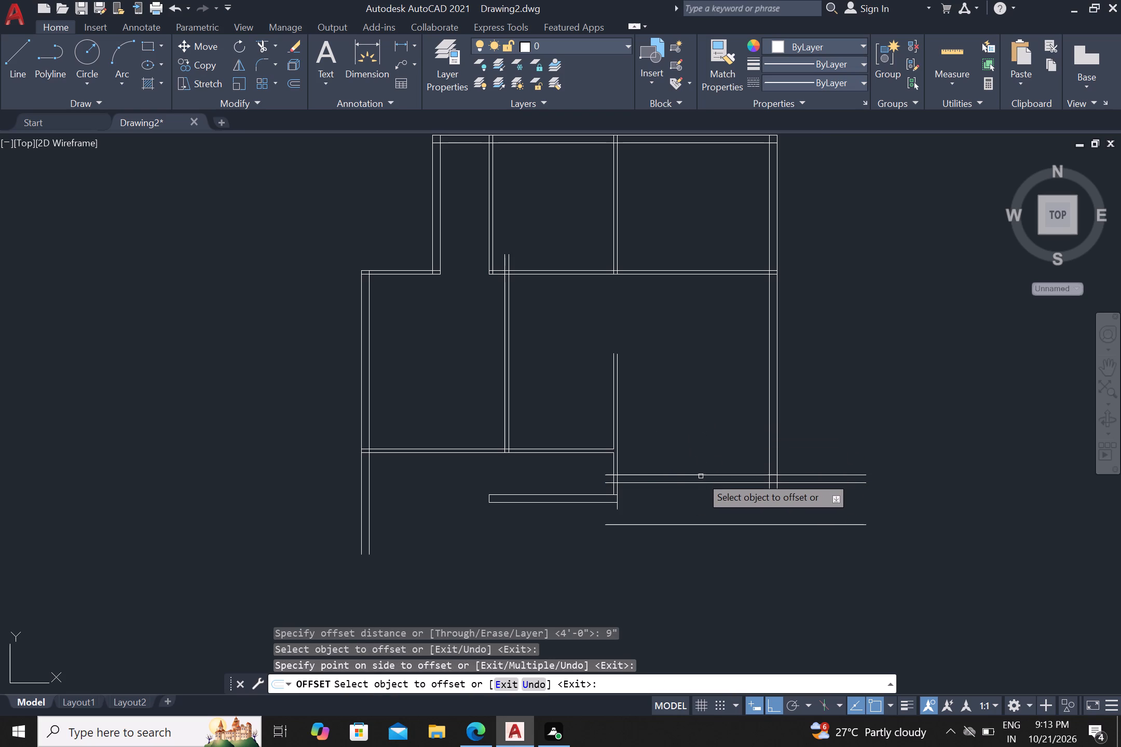
Offset the newest horizontal line 10'2" upward into the lower-right room.
drag(706, 474, 705, 465)
key(1)
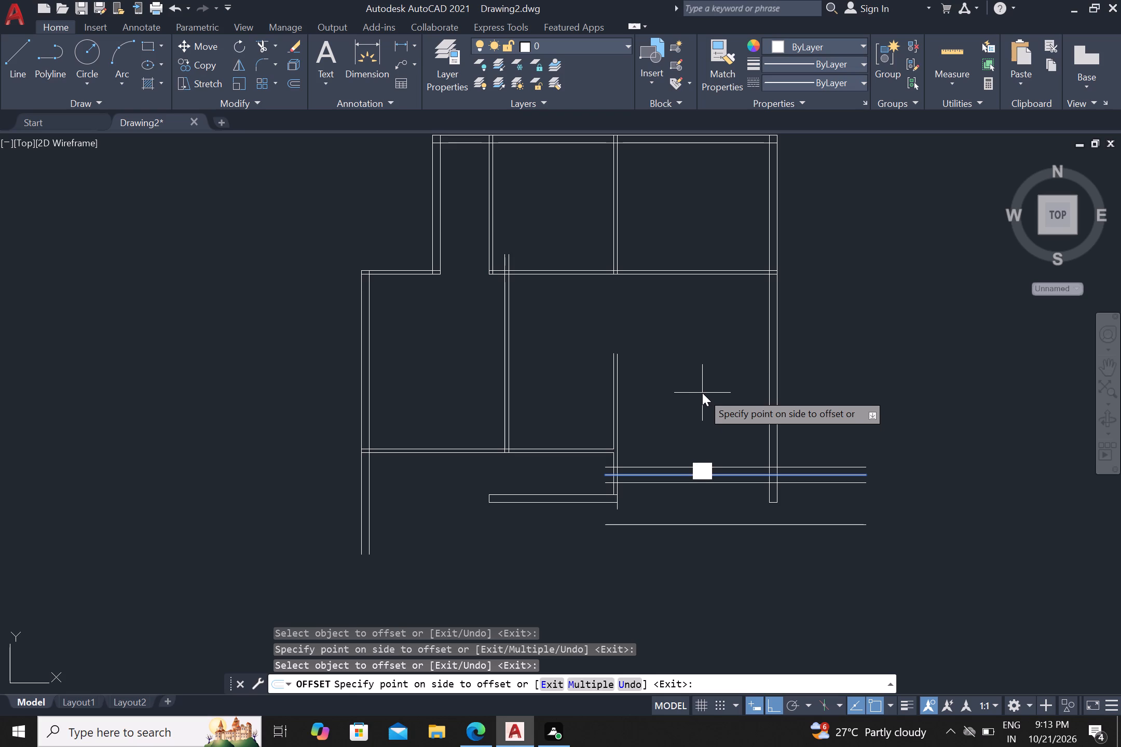
text(0')
key(2)
key(shift+quotedbl)
key(Return)
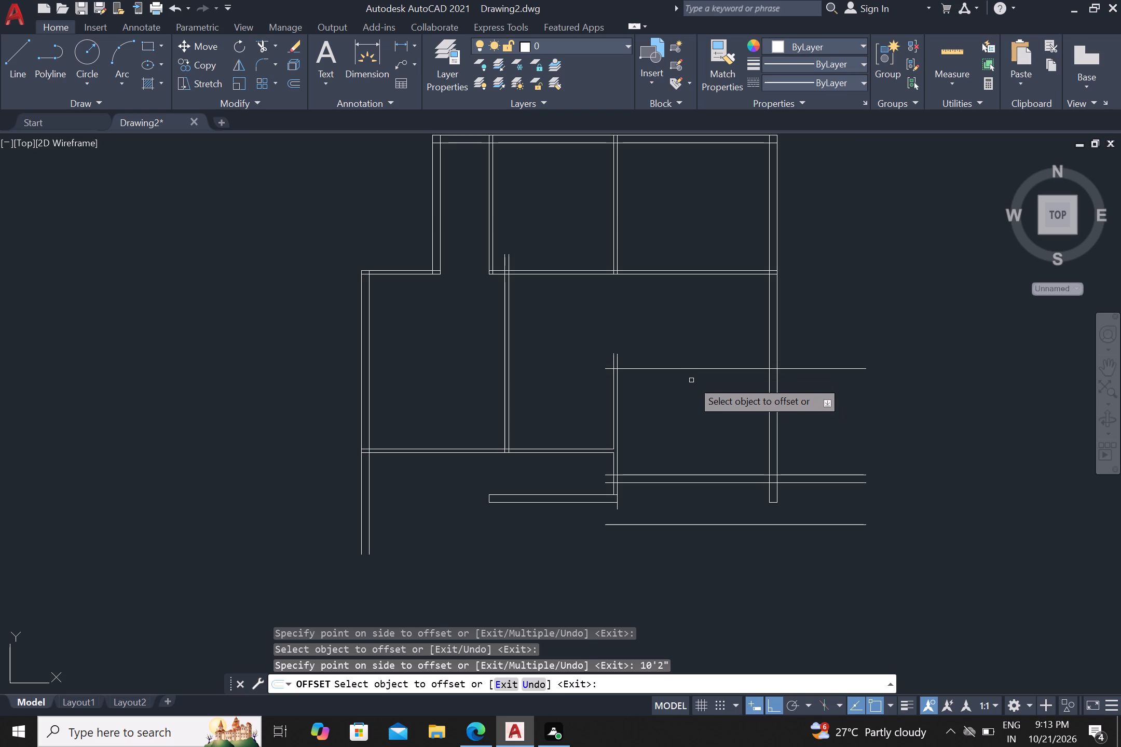
Offset the horizontal line above the lower-right room 4.5" upward to form an inner wall.
click(694, 370)
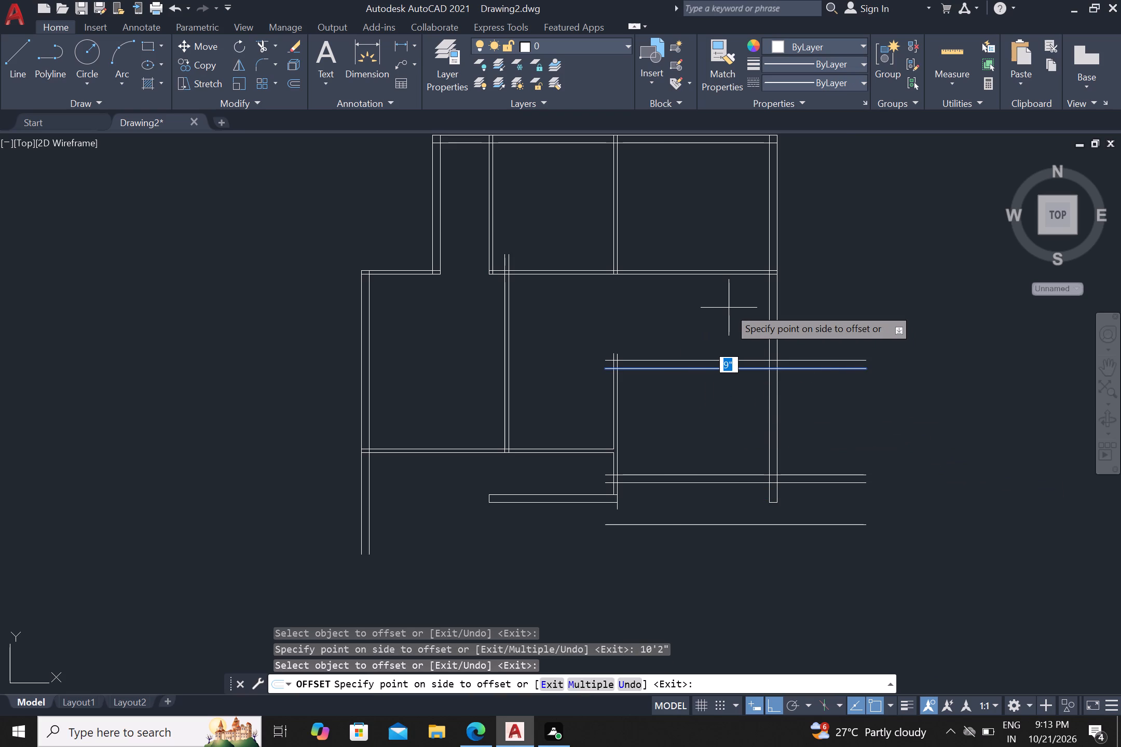
key(4)
text(.5)
key(shift+quotedbl)
key(Return)
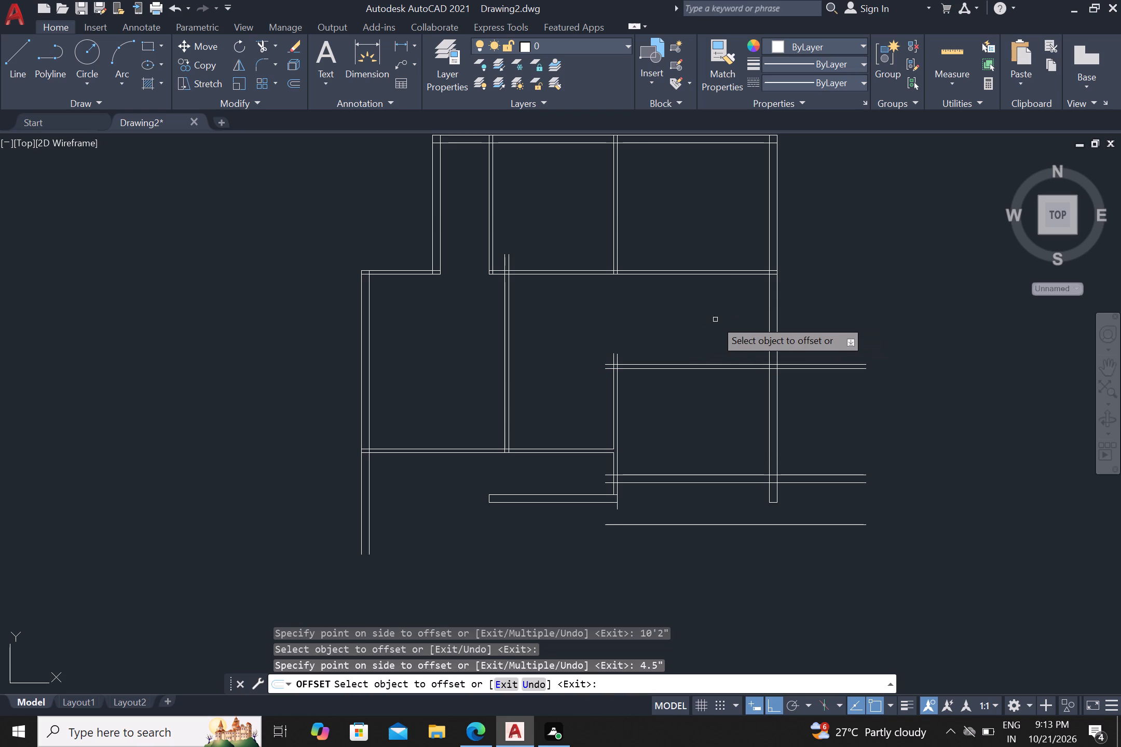
middle_drag(709, 319, 666, 362)
scroll(701, 358, up, 1)
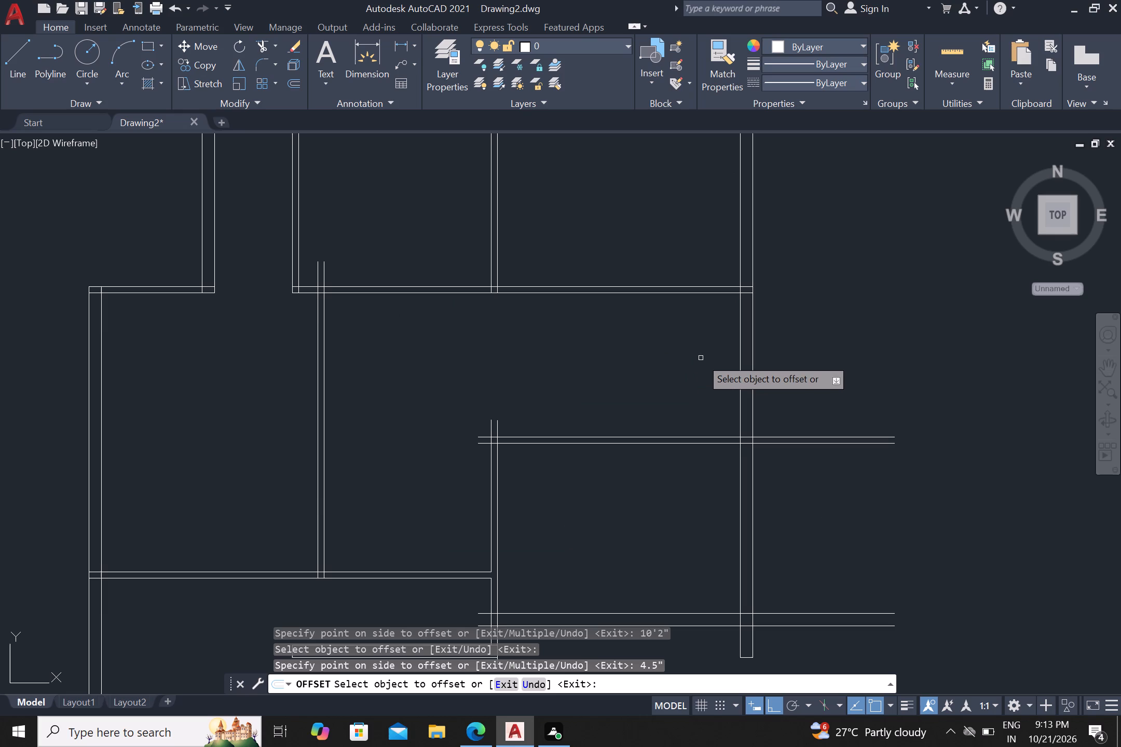
key(Escape)
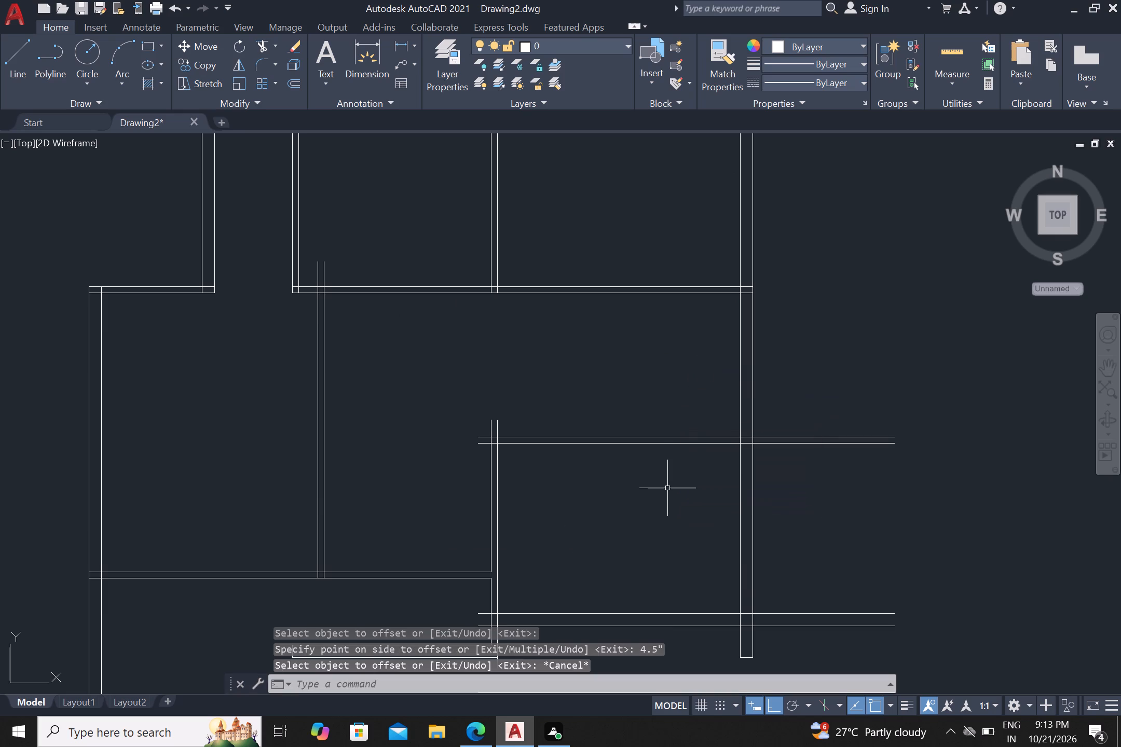
Trim the new inner wall's overhang at the partition and open the partition's right face between the wall lines.
text(tr)
key(Return)
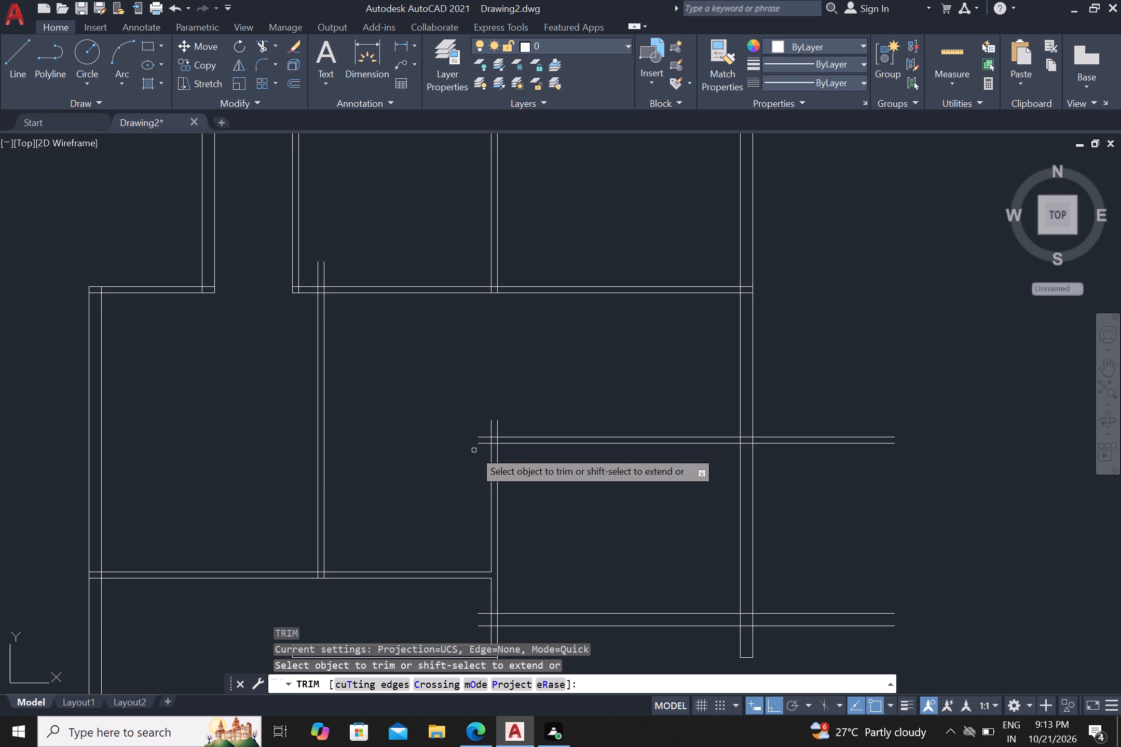
scroll(490, 455, up, 1)
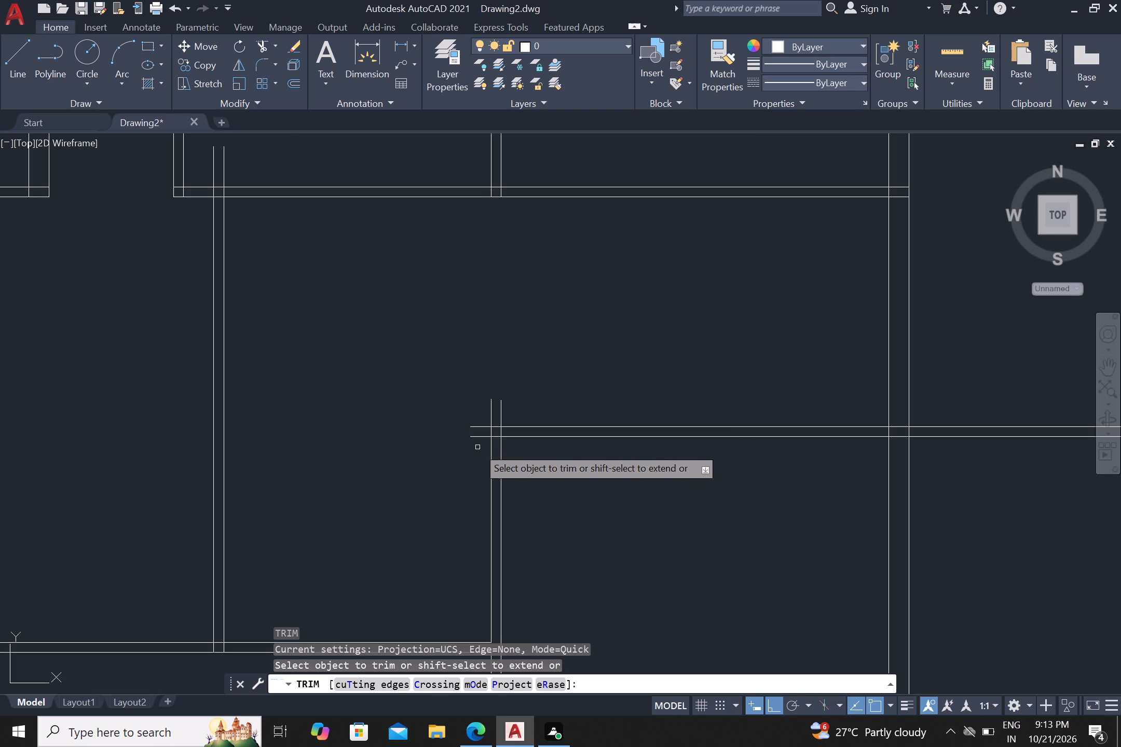
click(479, 447)
click(471, 420)
scroll(496, 434, up, 2)
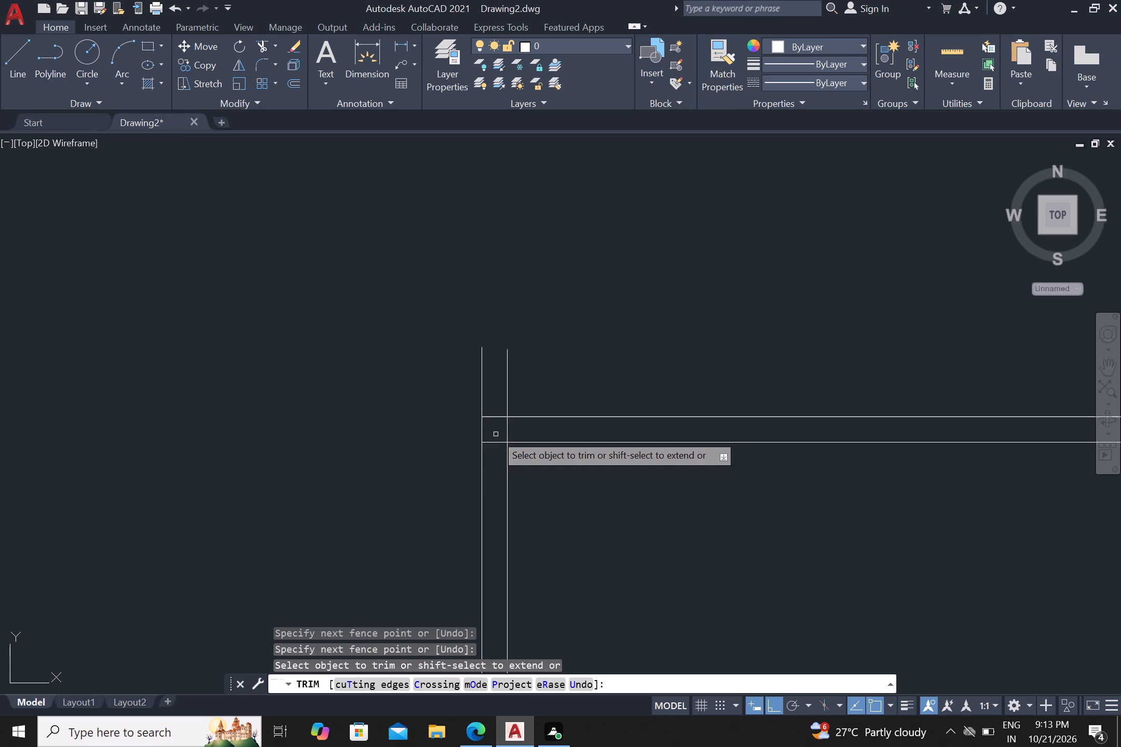
drag(498, 451, 500, 446)
drag(499, 399, 500, 424)
click(499, 427)
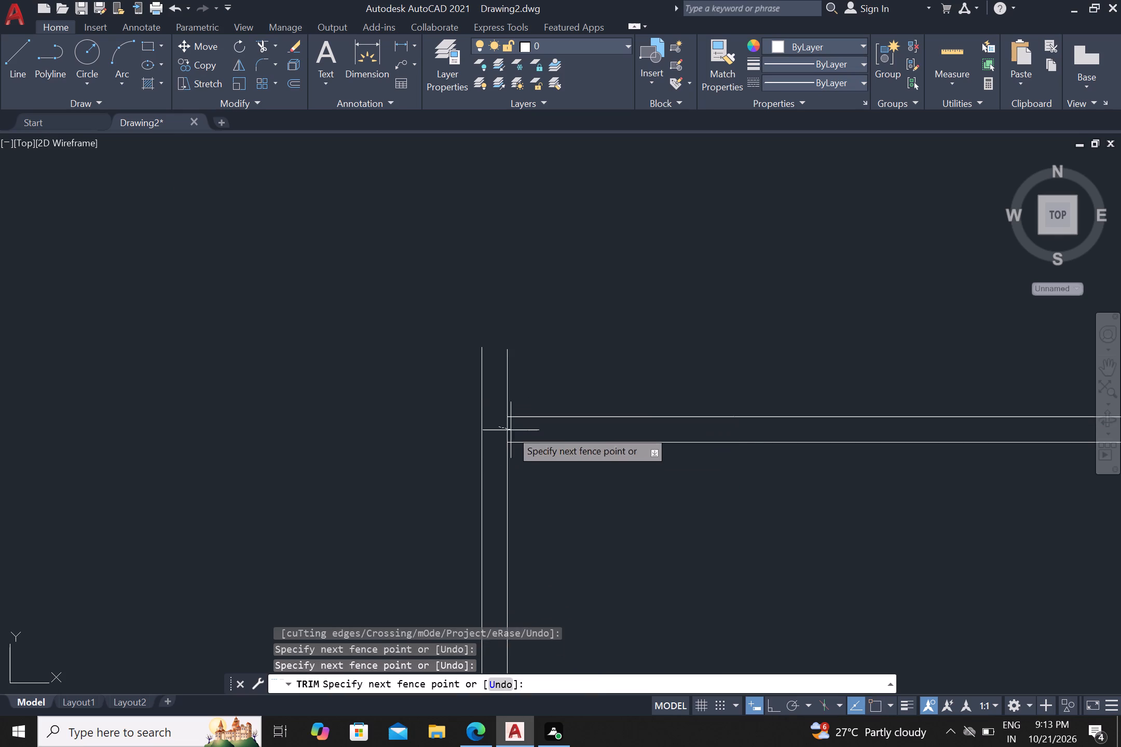
click(514, 430)
scroll(516, 430, down, 3)
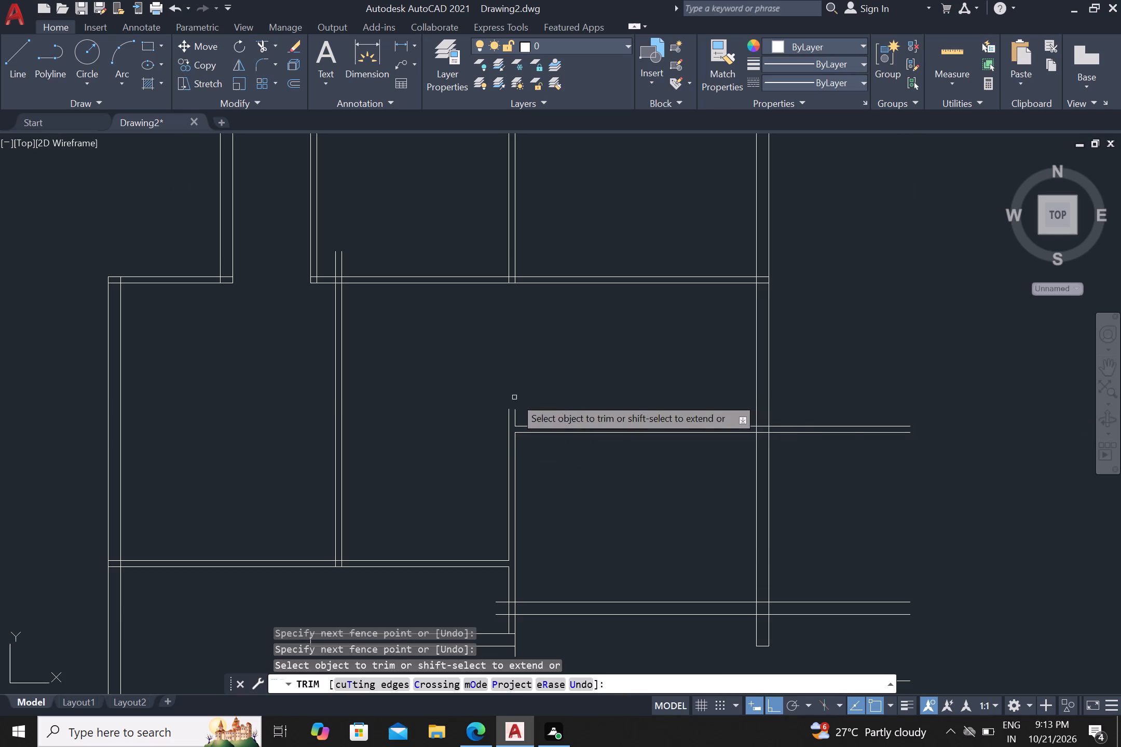
Trim the new inner wall's lines inside the right outer wall and open that wall's inner face between them.
scroll(768, 446, up, 2)
click(753, 428)
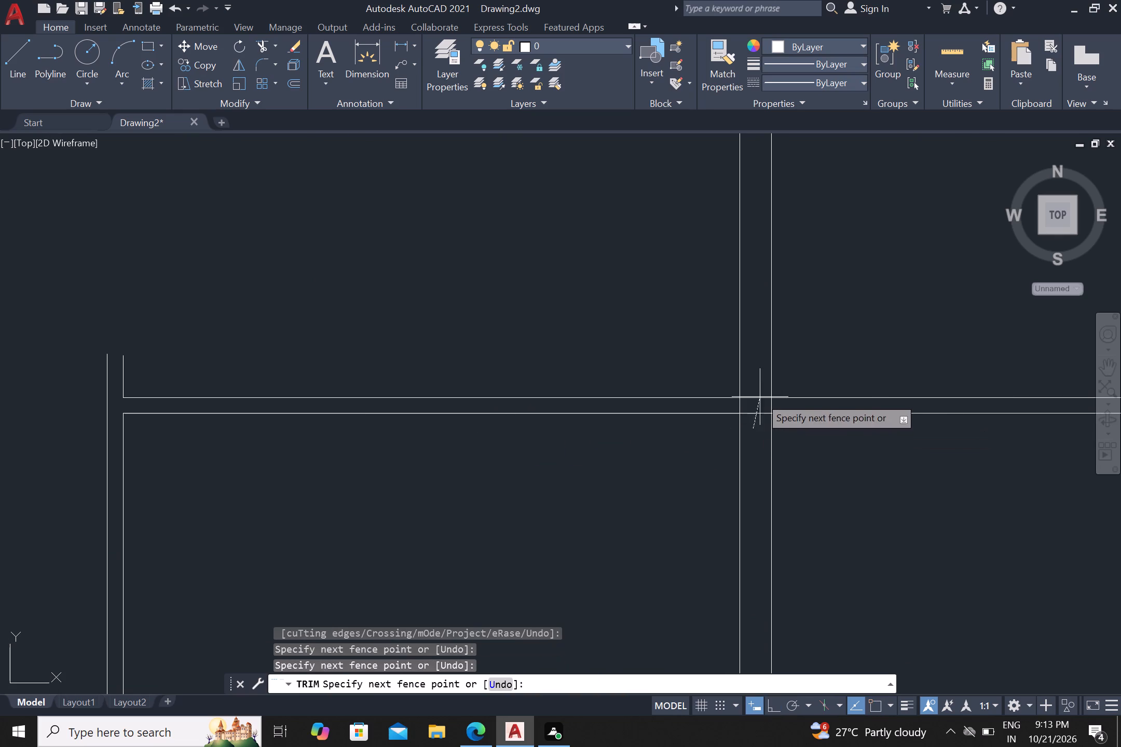
drag(755, 392, 755, 396)
click(739, 405)
scroll(739, 405, down, 1)
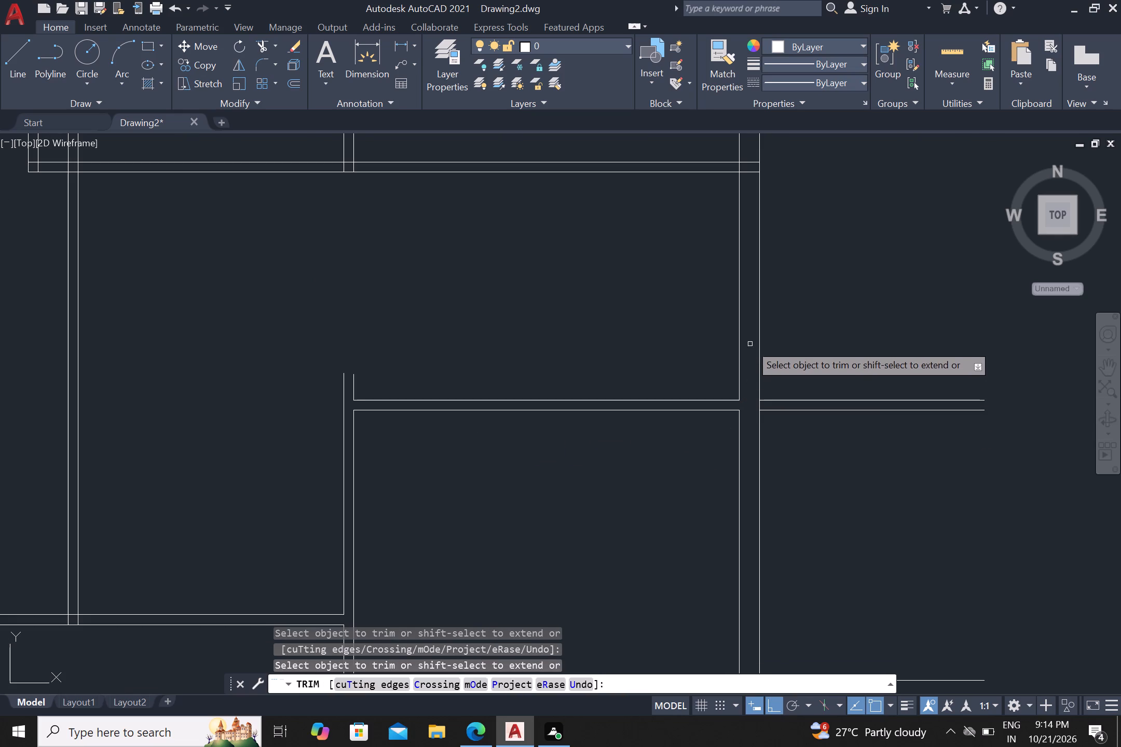
Trim the junction where the horizontal wall below the top rooms meets the right outer wall, opening the inner face.
middle_drag(736, 309, 720, 453)
scroll(721, 417, down, 1)
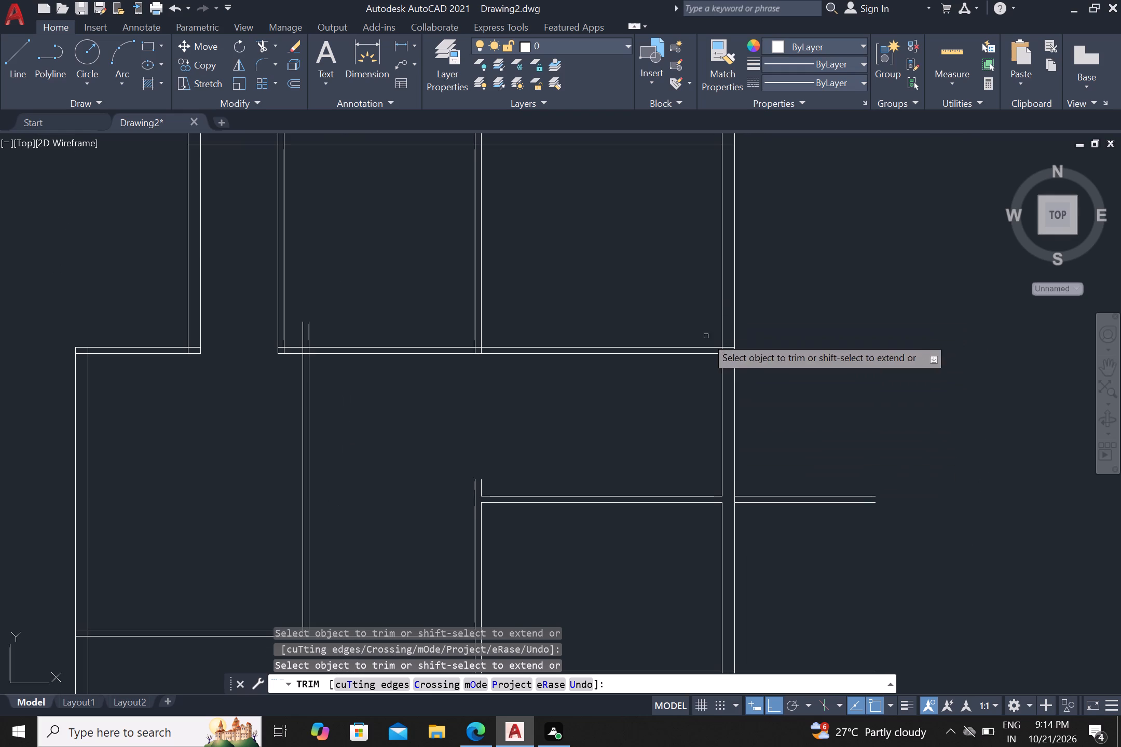
scroll(719, 335, up, 2)
click(734, 349)
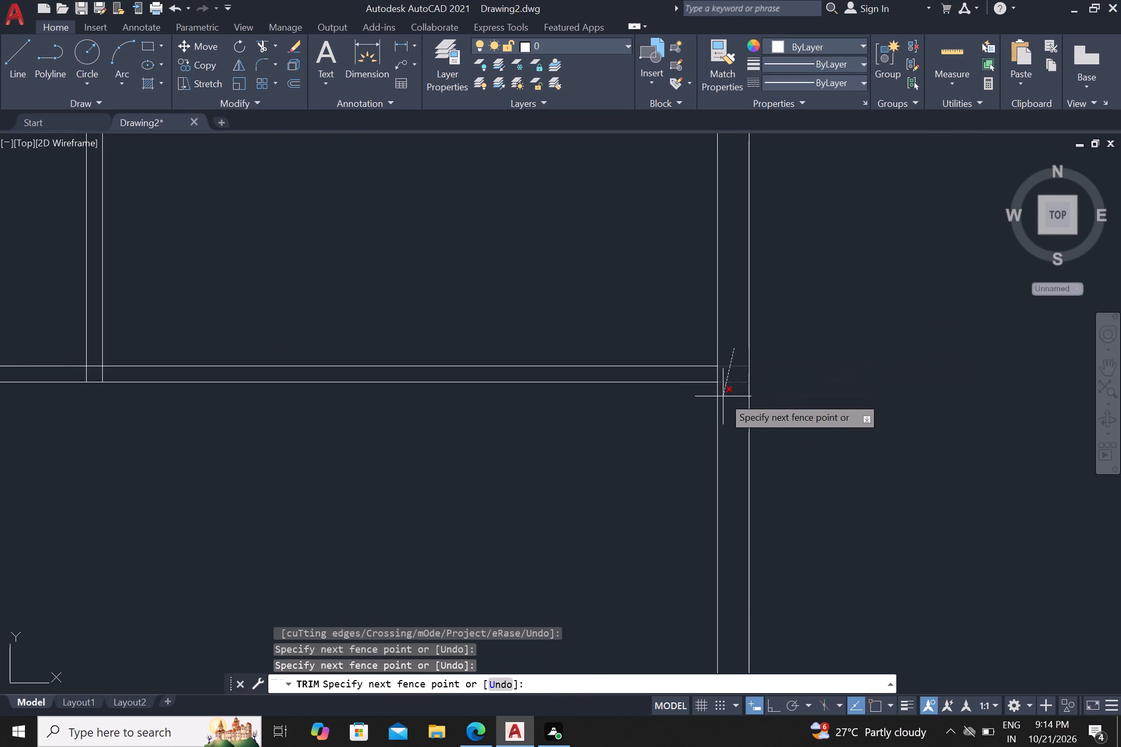
drag(736, 392, 735, 386)
click(726, 372)
click(706, 377)
scroll(712, 370, down, 1)
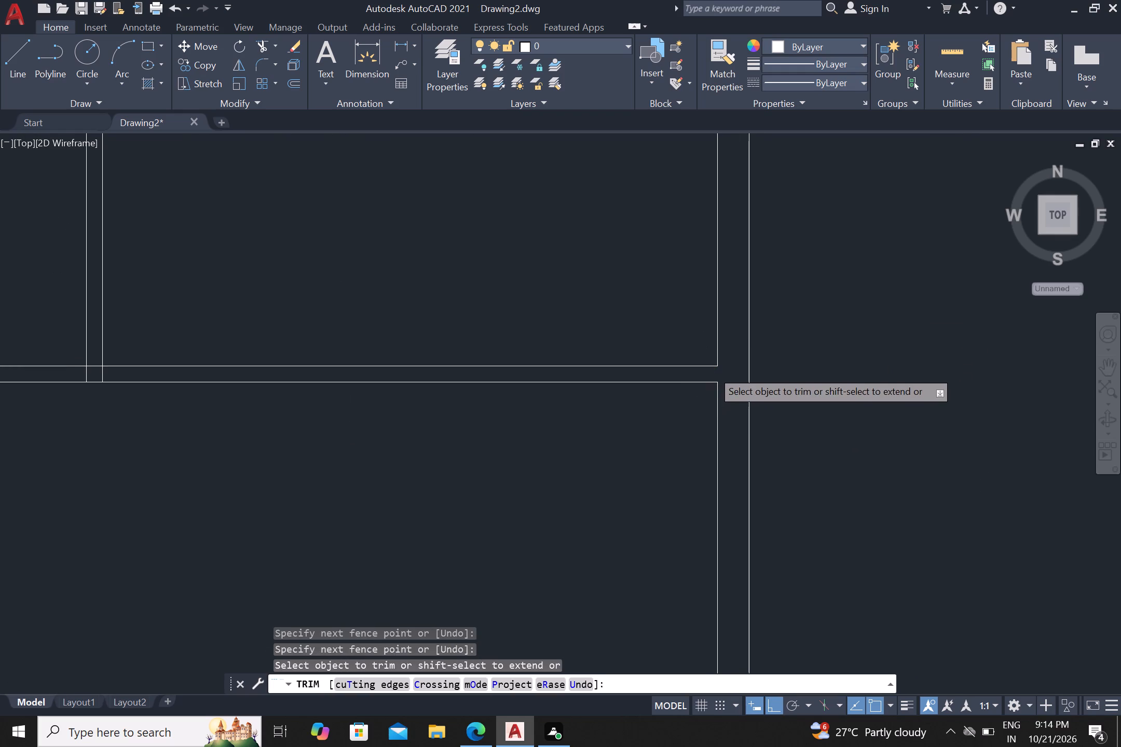
scroll(712, 370, down, 1)
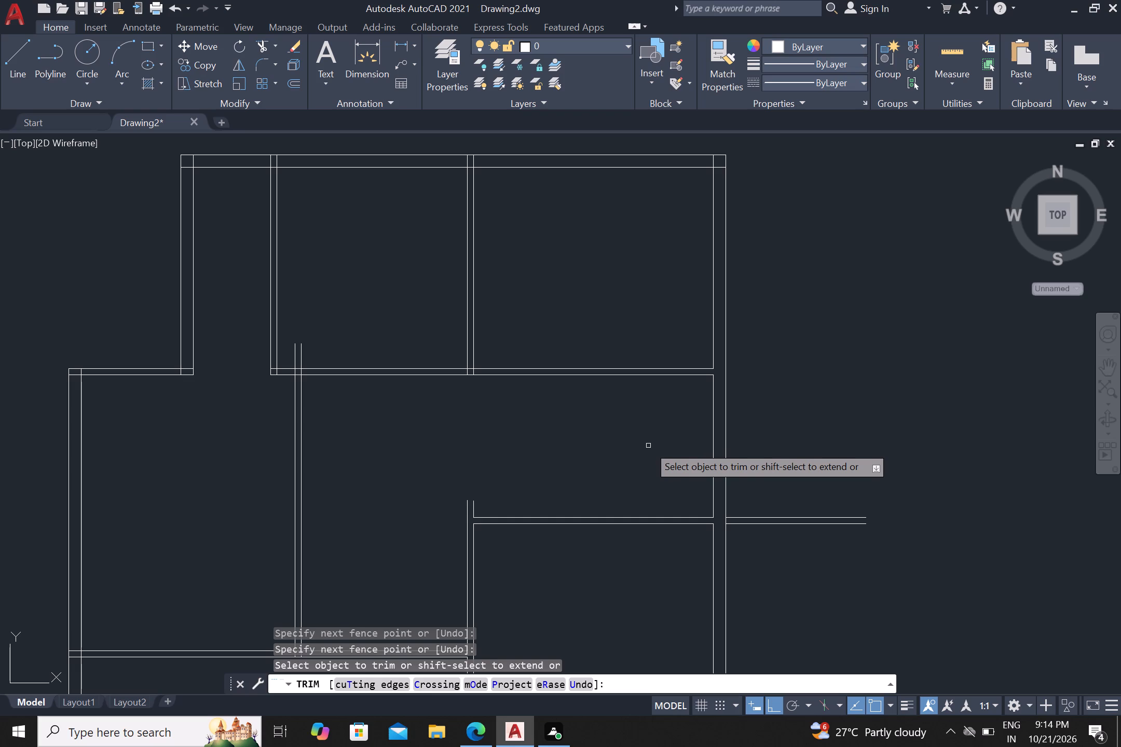
scroll(821, 421, down, 1)
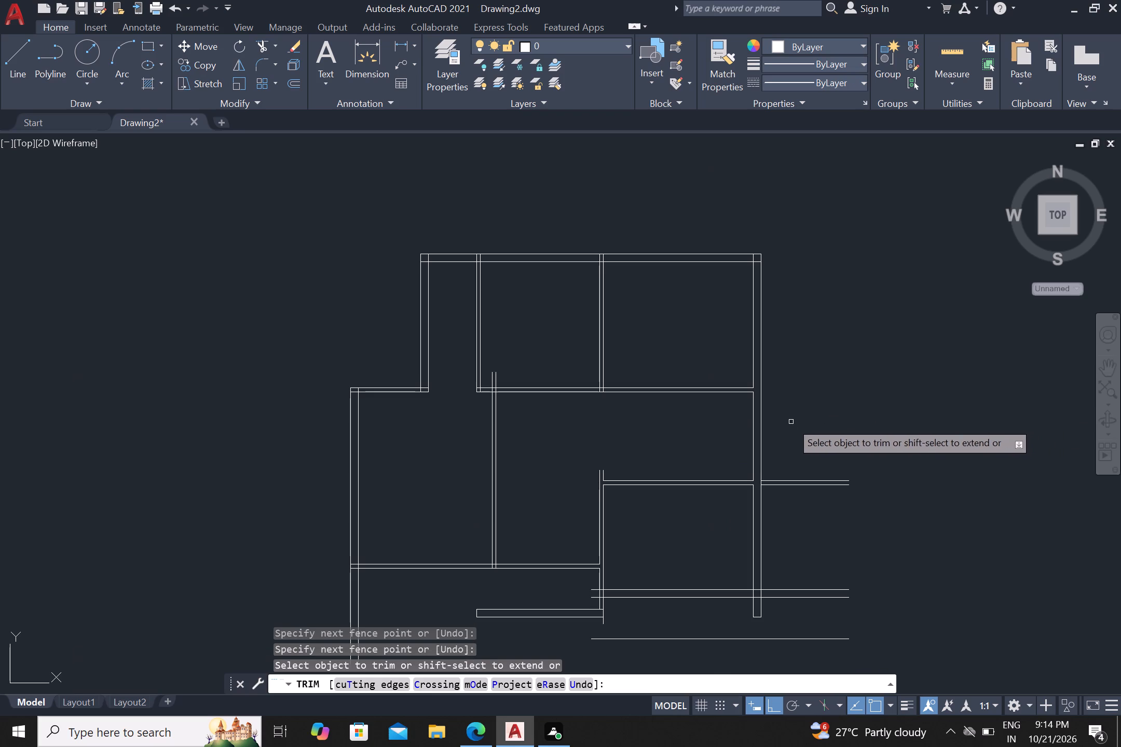
middle_drag(792, 417, 776, 377)
scroll(763, 391, up, 1)
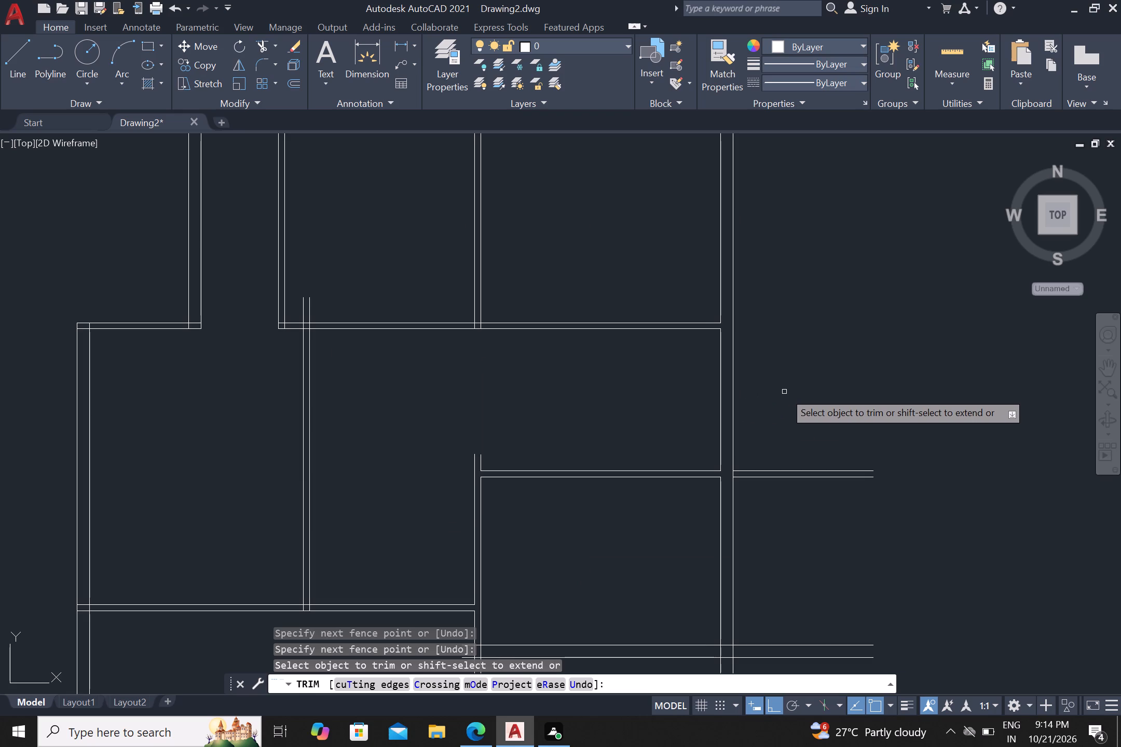
key(Escape)
Draw a horizontal line about 11' long leftward from the midpoint of the right outer wall's inner face between the two inner walls.
key(l)
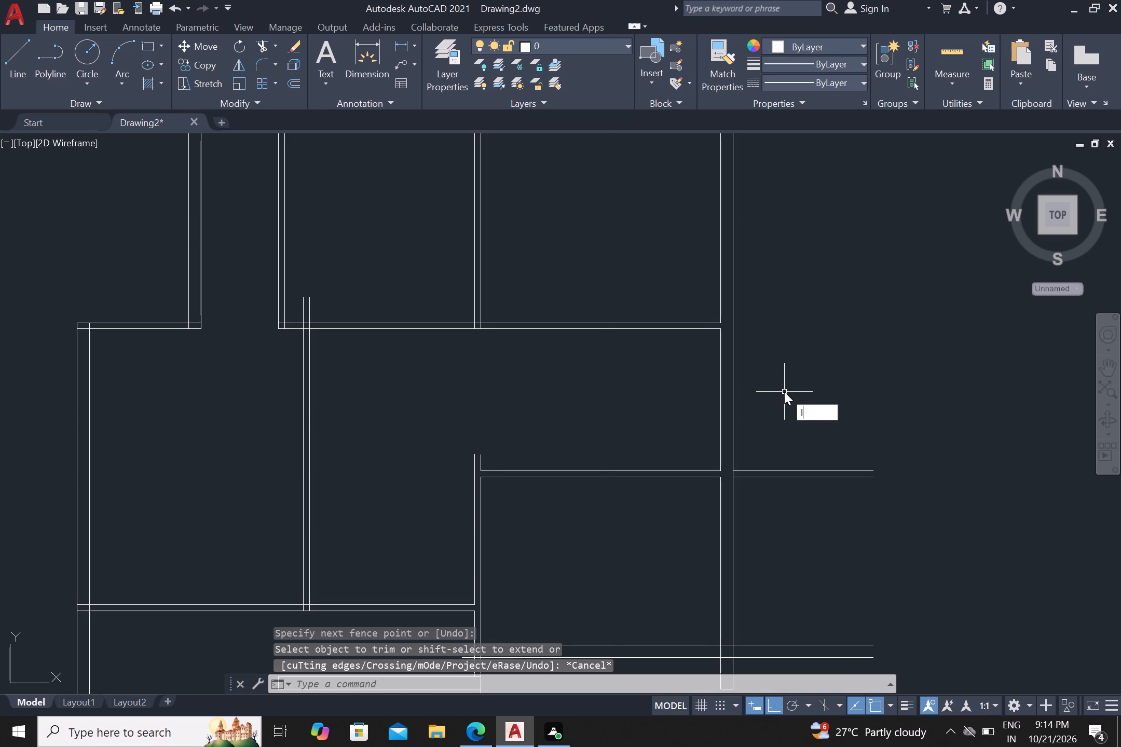
key(Return)
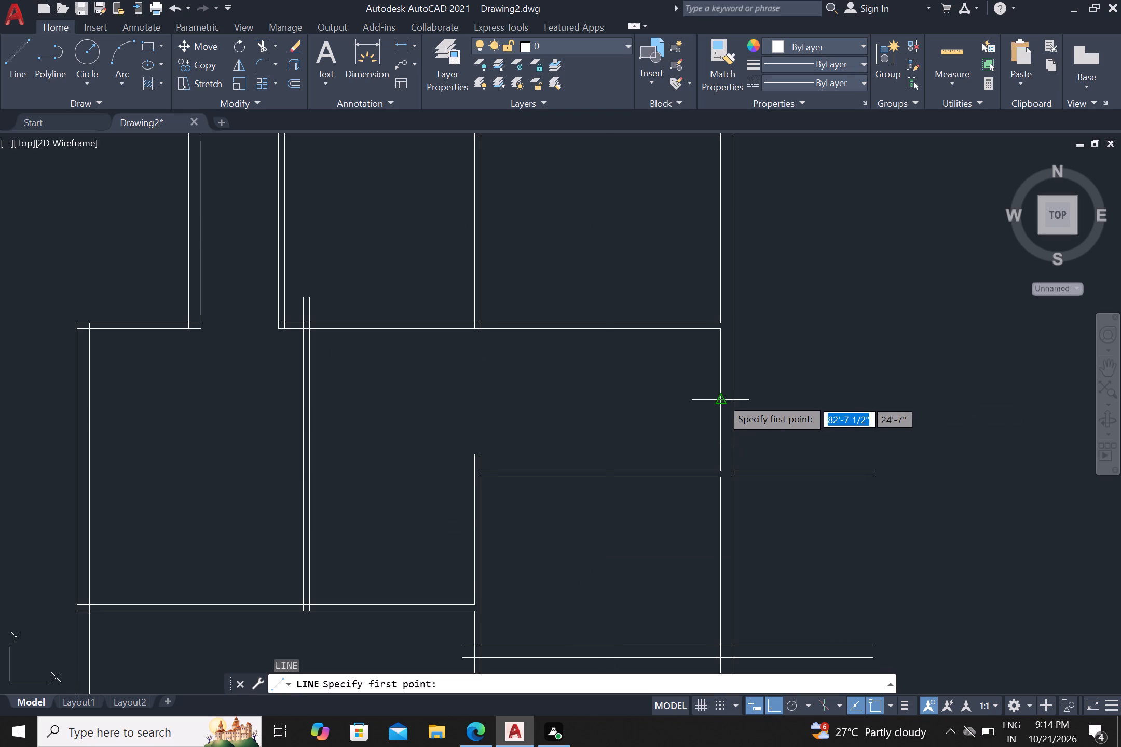
click(718, 401)
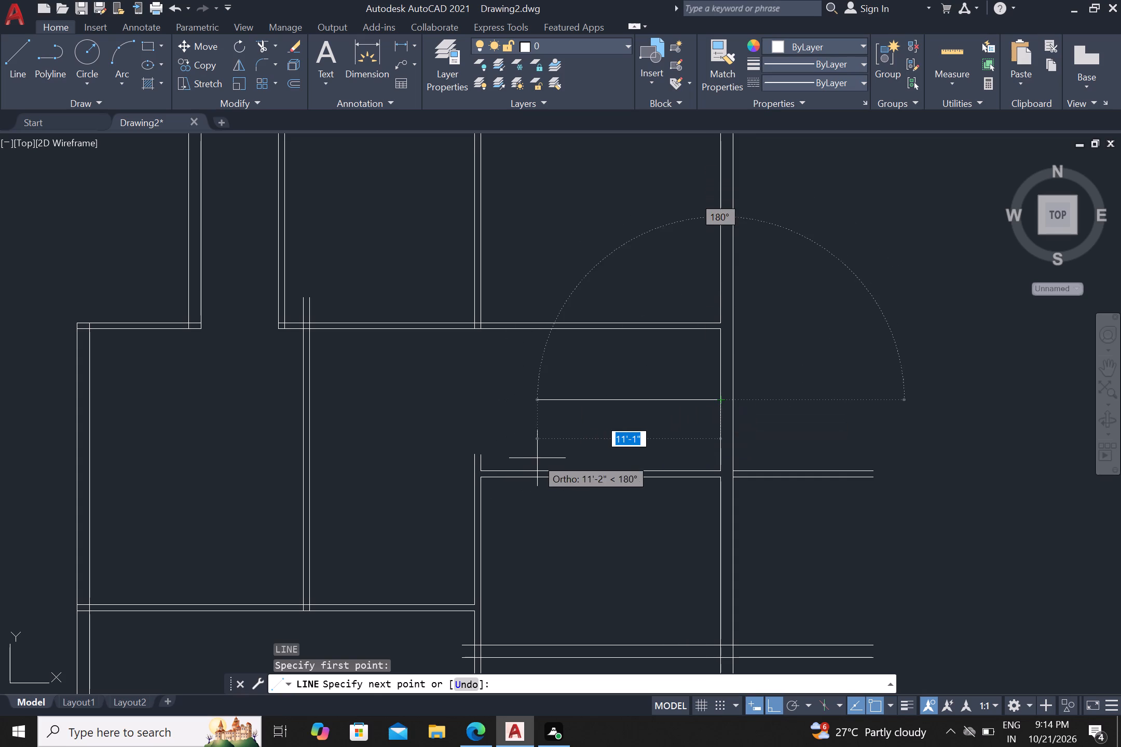
click(538, 451)
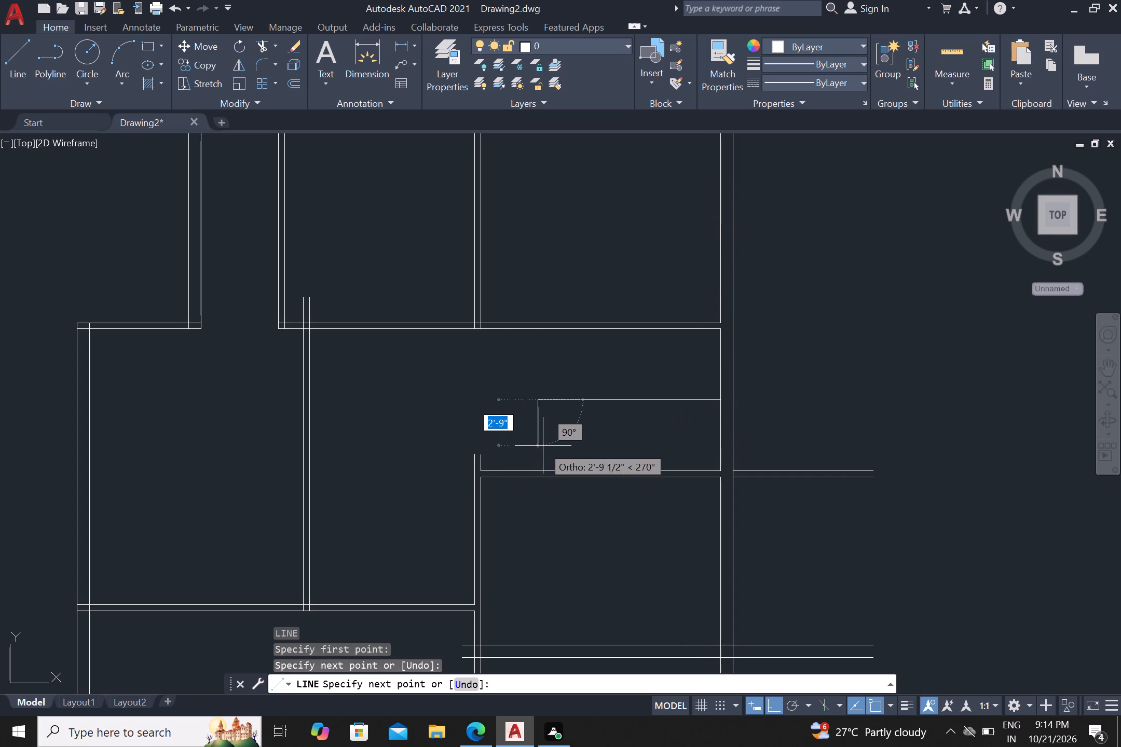
key(Escape)
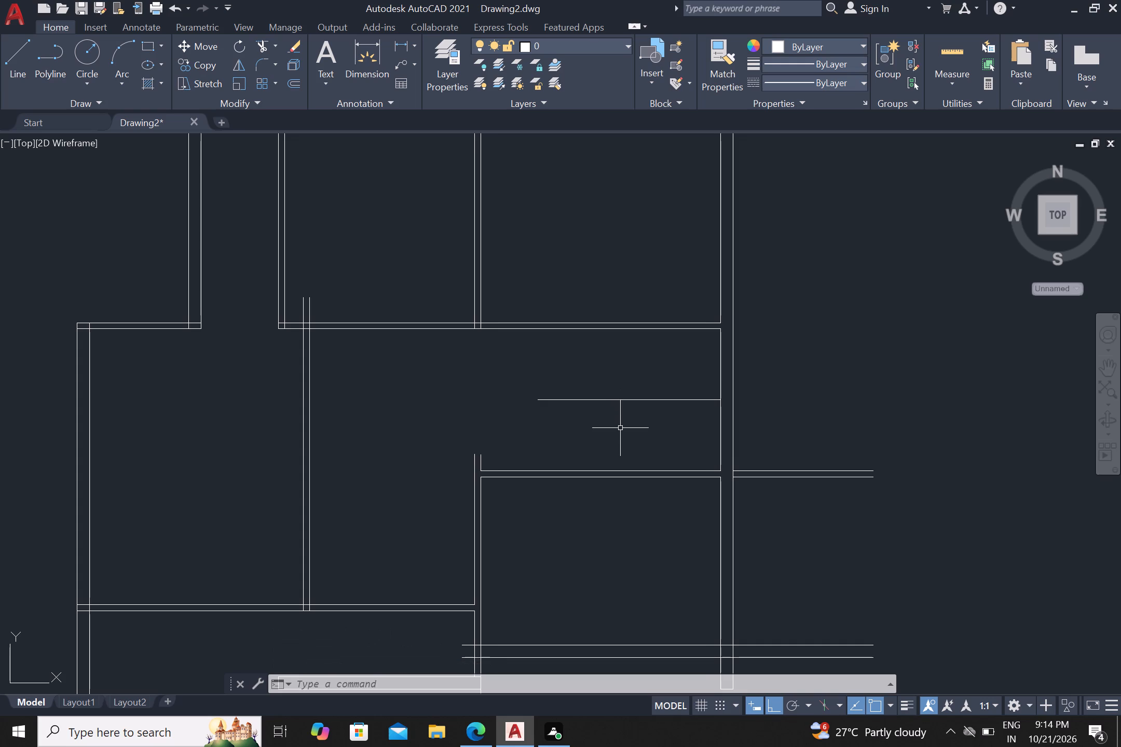
Offset the new horizontal line 2.25" both upward and downward.
key(o)
key(Return)
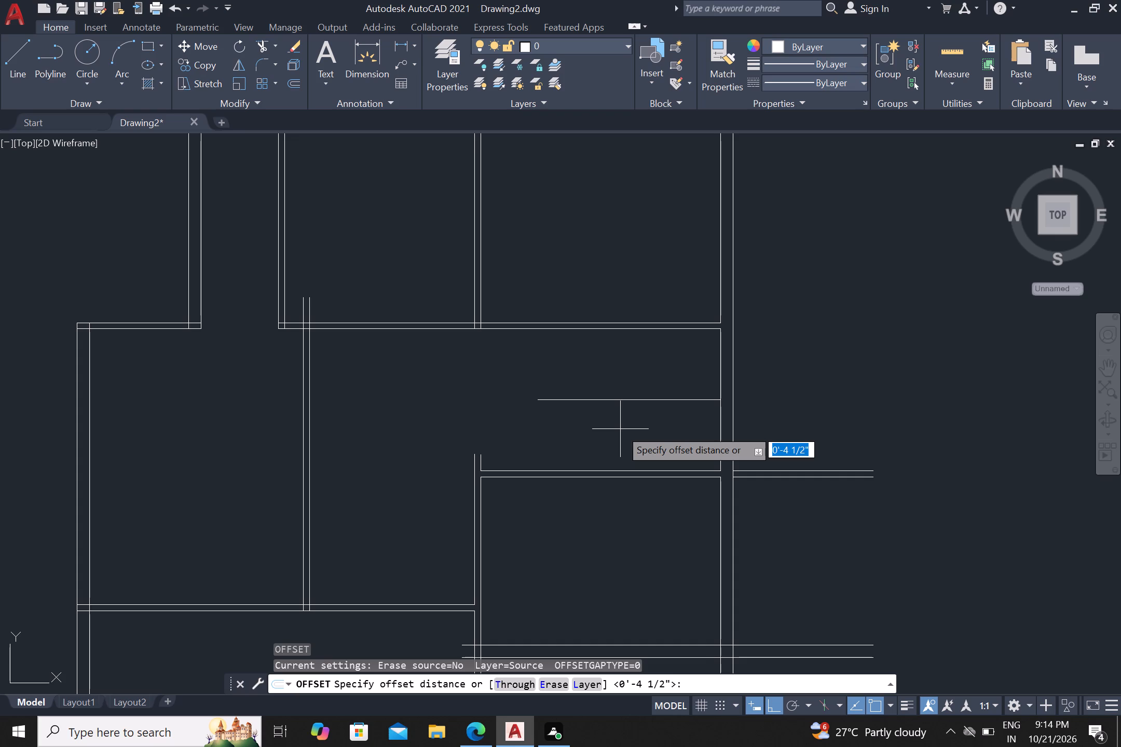
key(2)
key(period)
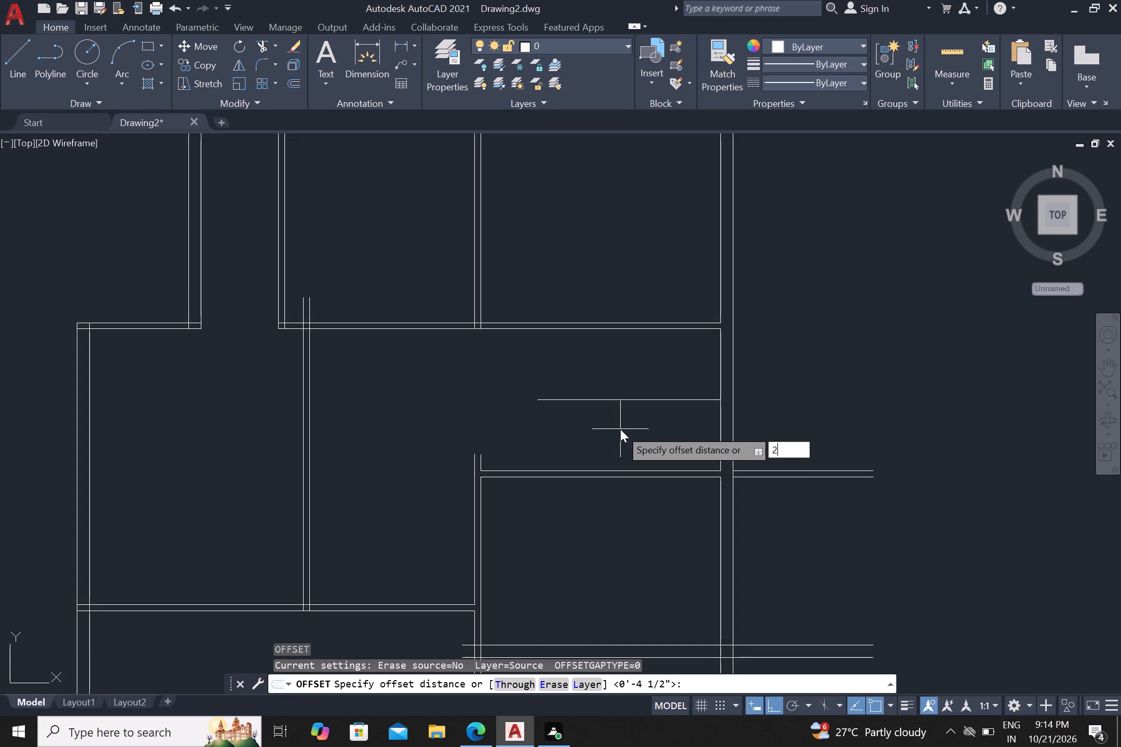
text(25)
key(shift+quotedbl)
key(Return)
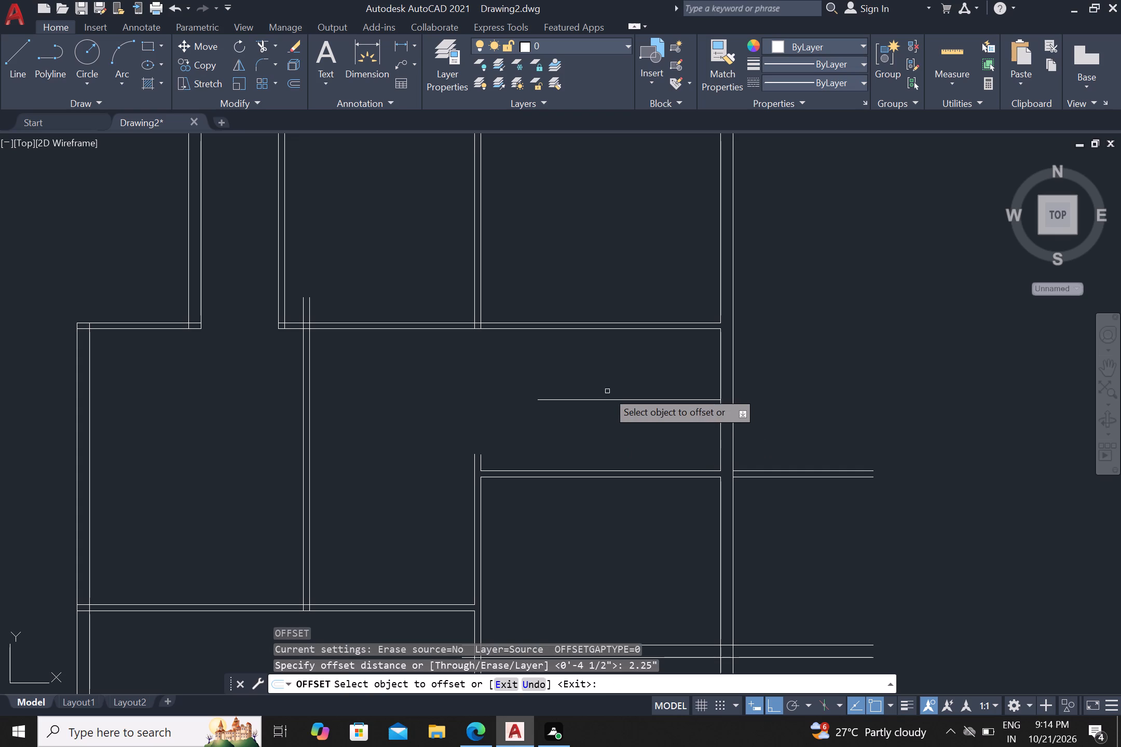
drag(617, 400, 623, 389)
click(635, 364)
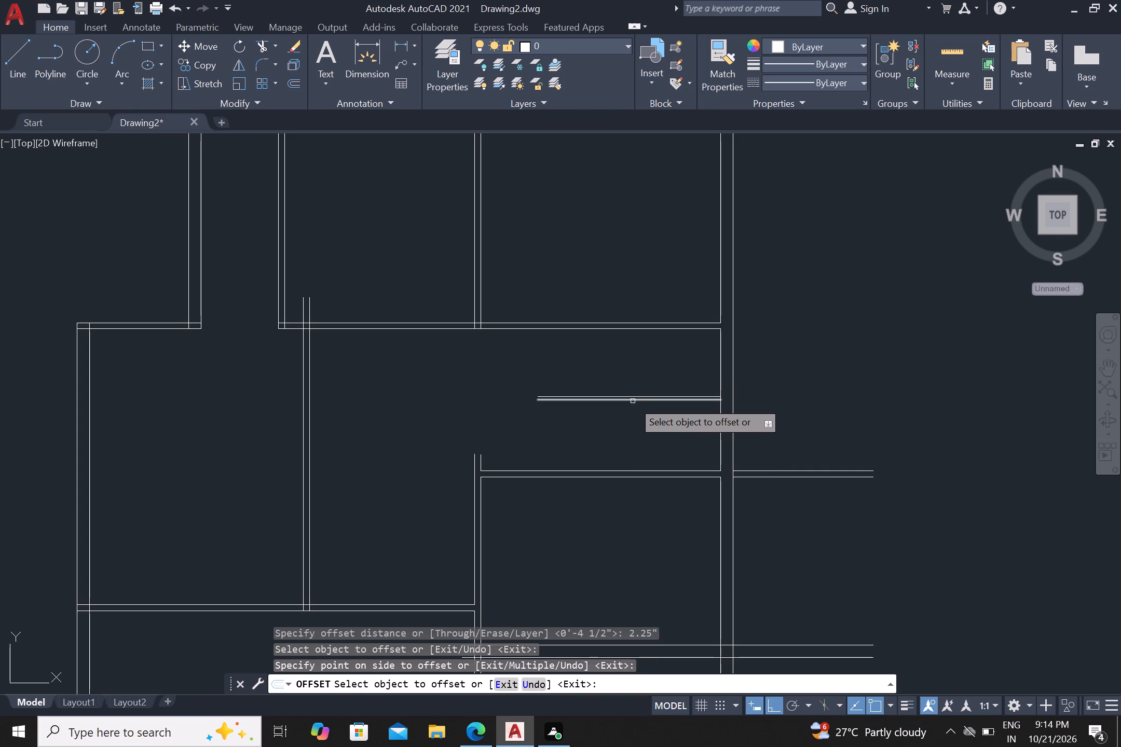
drag(633, 401, 632, 406)
click(625, 431)
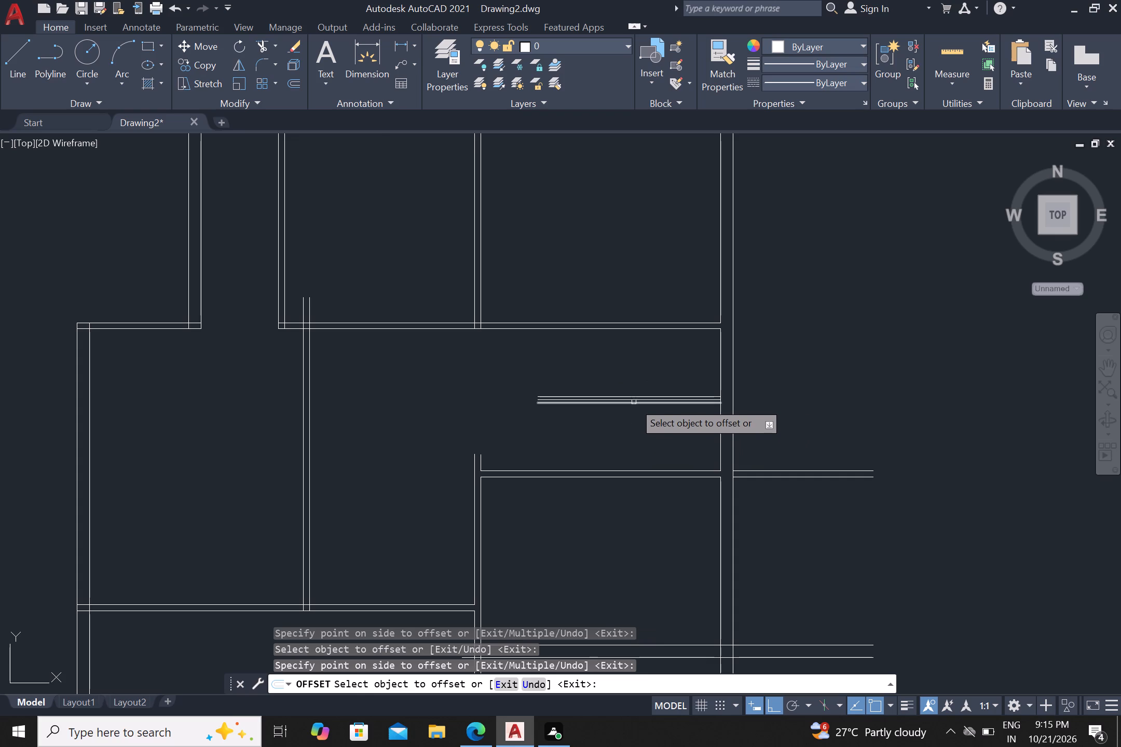
scroll(632, 400, up, 1)
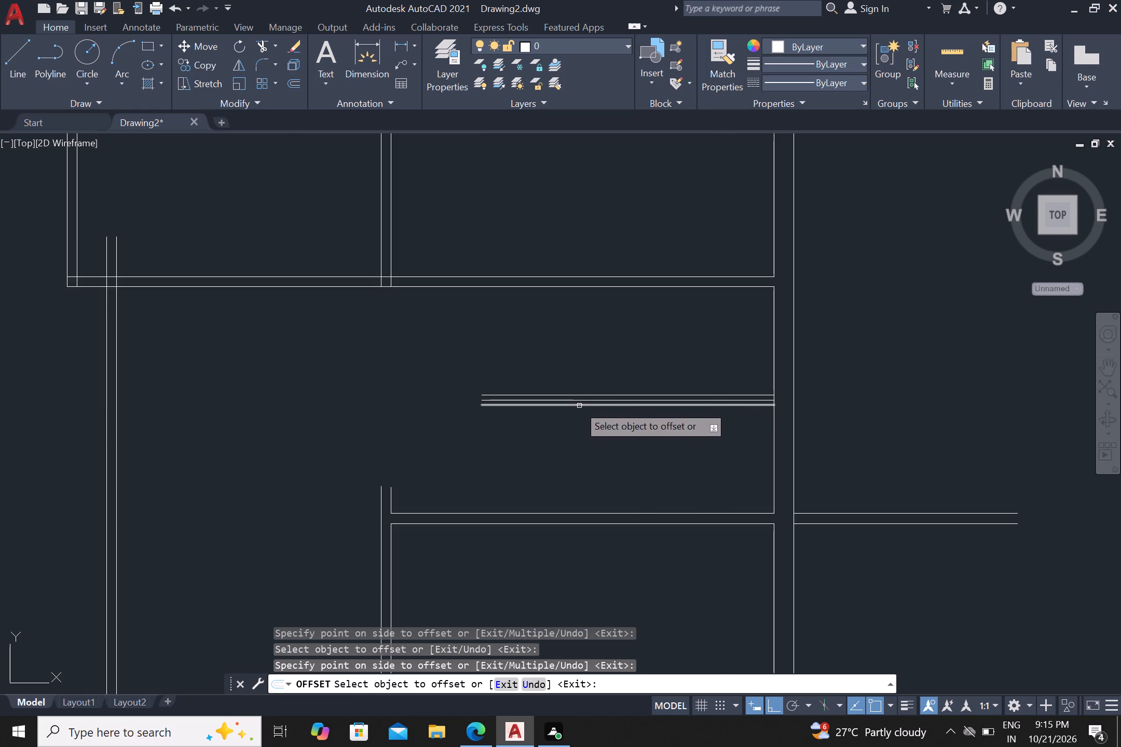
scroll(578, 404, up, 2)
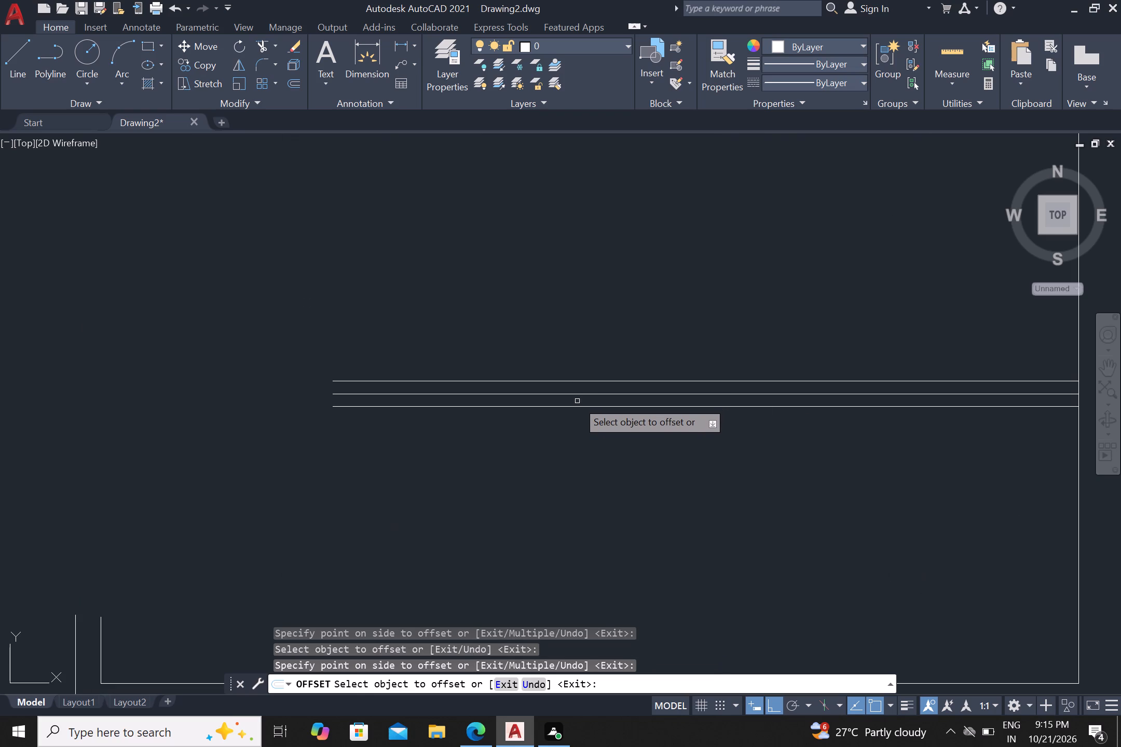
key(Escape)
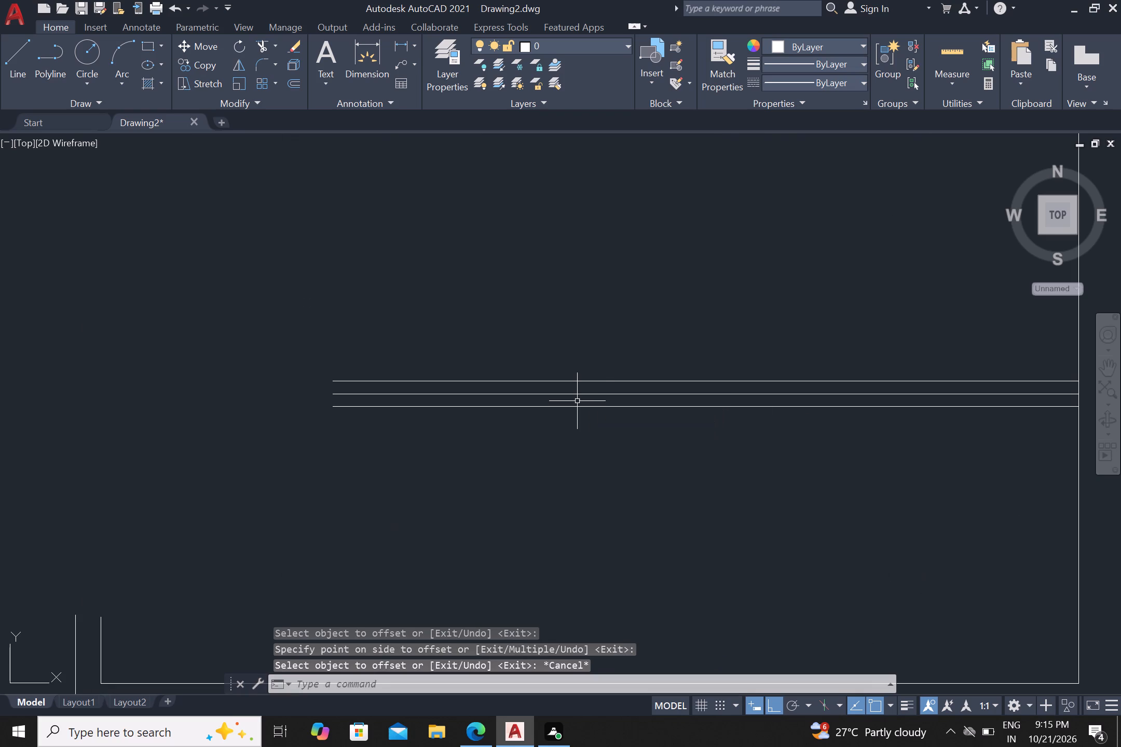
Delete the original centre line between the two offset lines.
click(576, 394)
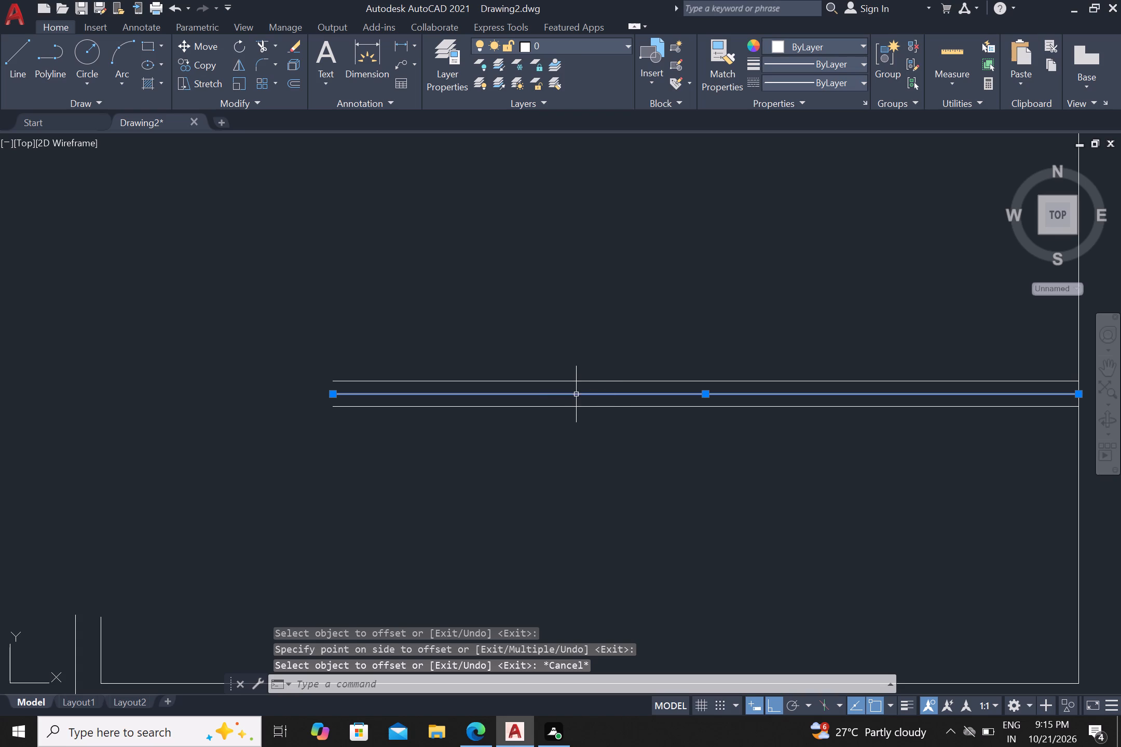
key(Delete)
scroll(597, 400, down, 4)
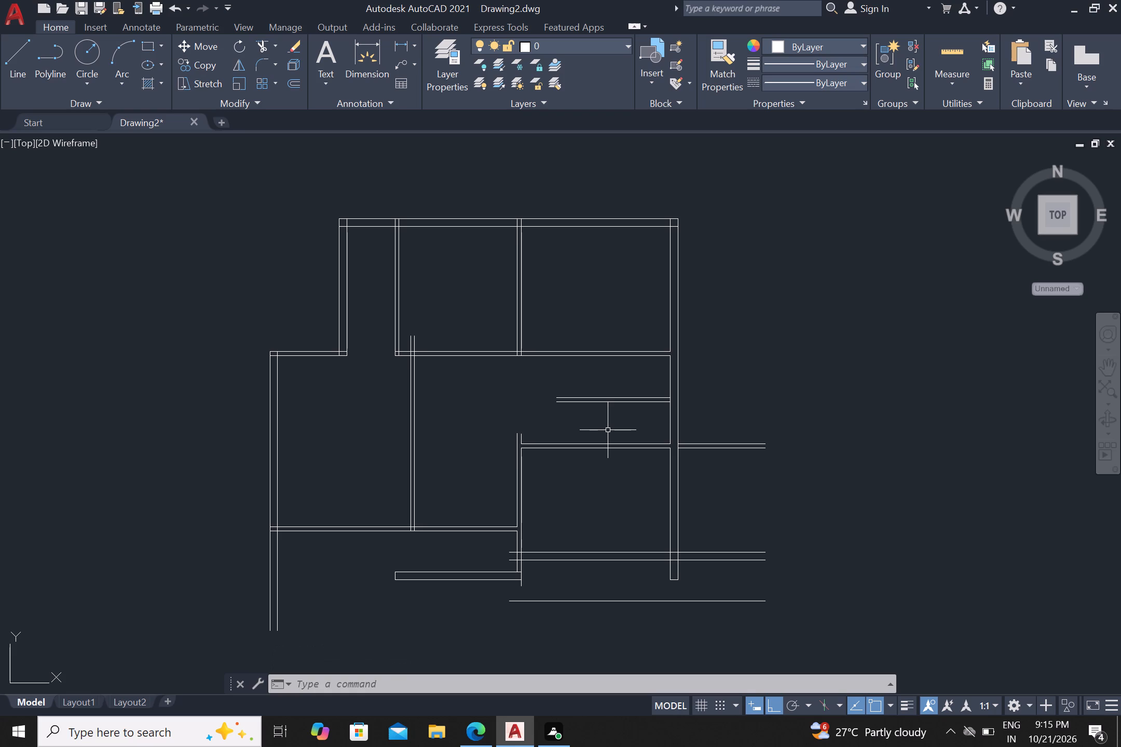
Offset the right outer wall's inner face 8'3" inward, between the horizontal wall below the top rooms and the one beneath it.
key(Escape)
key(o)
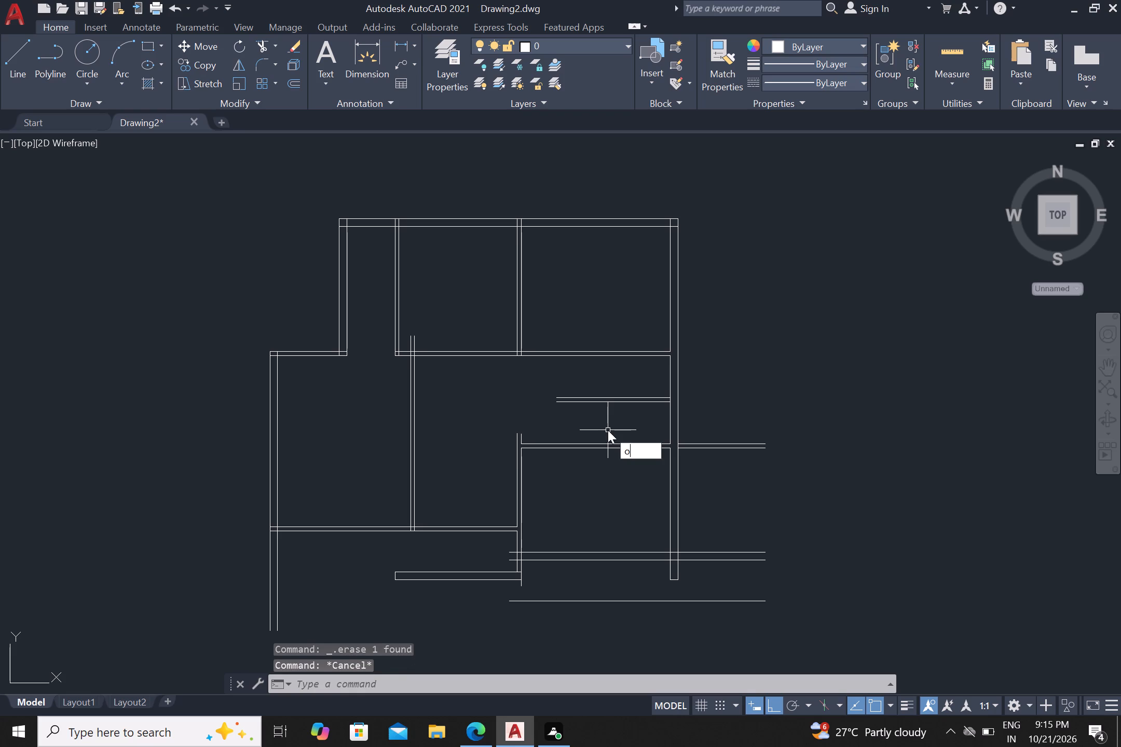
key(Return)
text(8')
key(3)
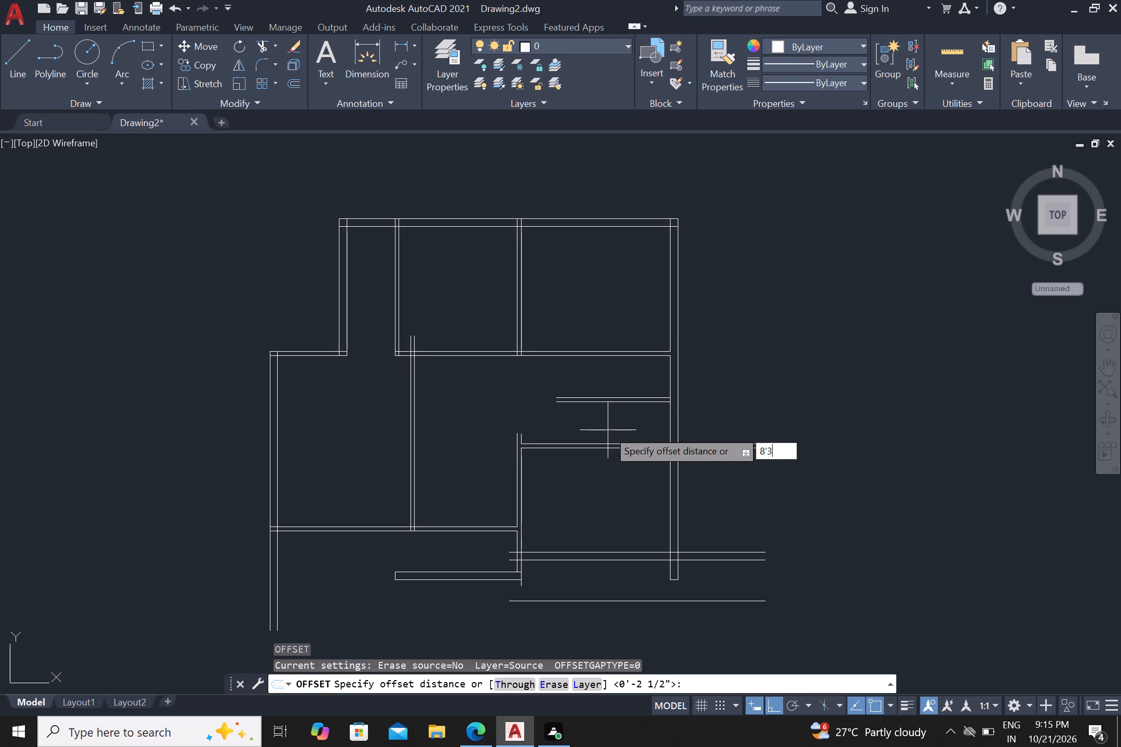
key(shift+quotedbl)
key(Return)
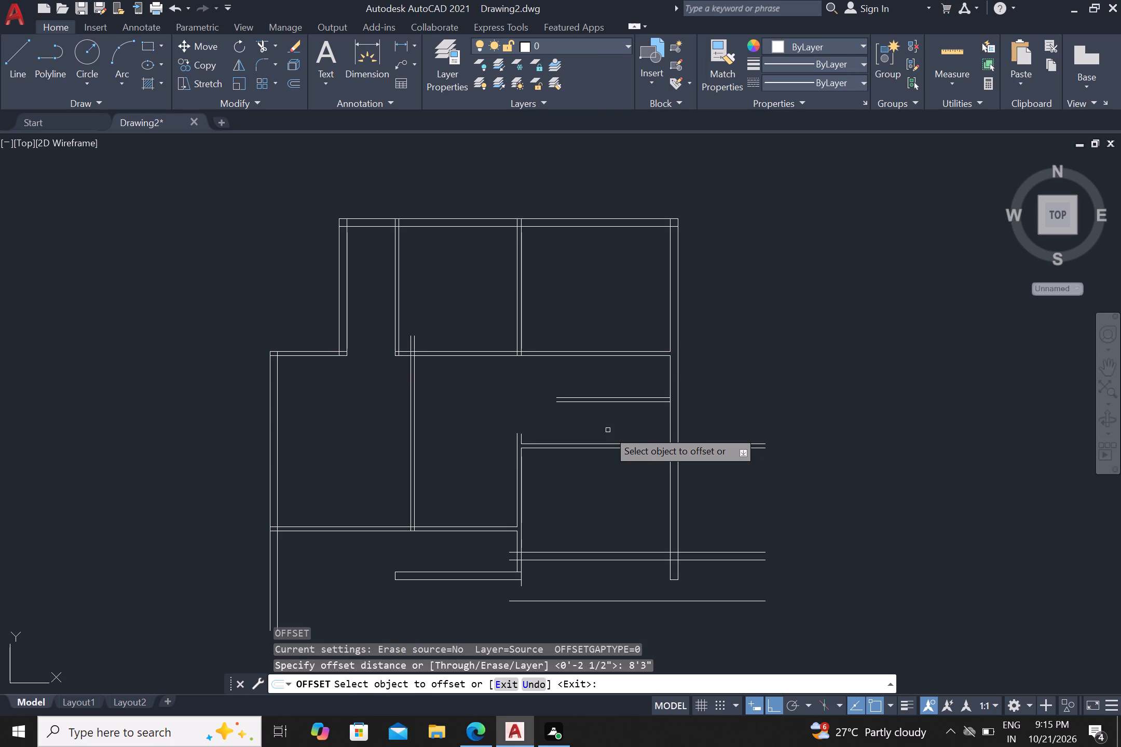
click(669, 419)
drag(633, 430, 628, 431)
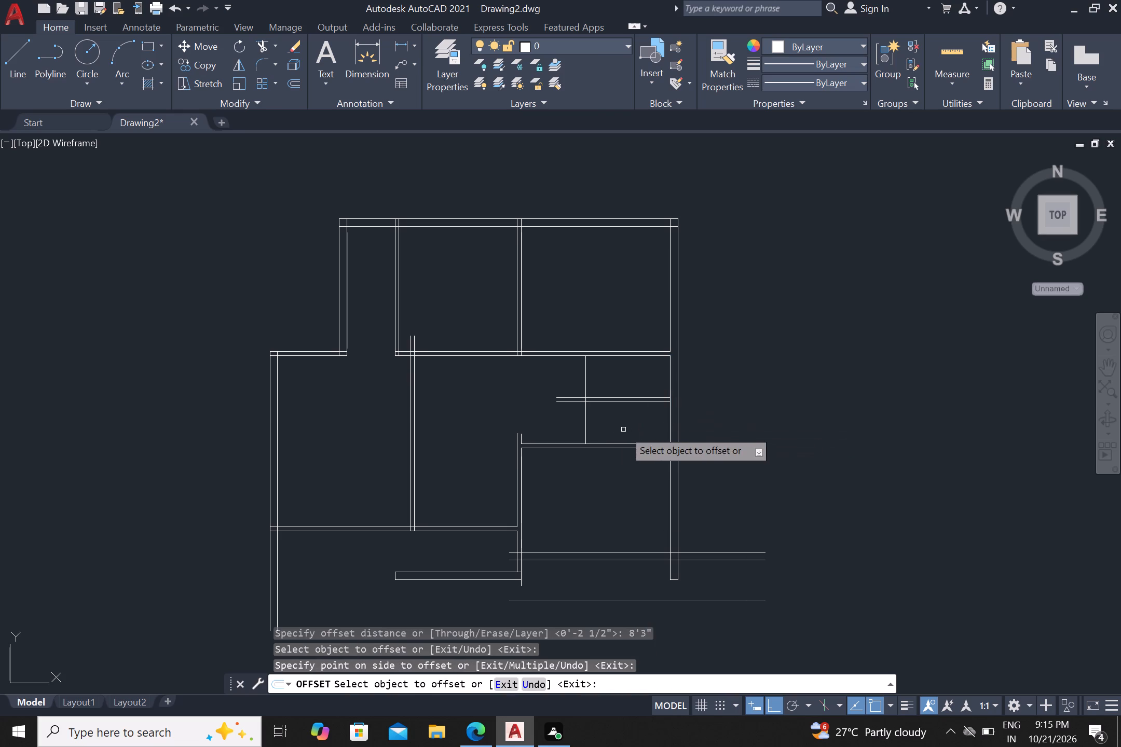
Offset the new vertical line 4.5" away from the right outer wall to form the wall's second face.
click(584, 420)
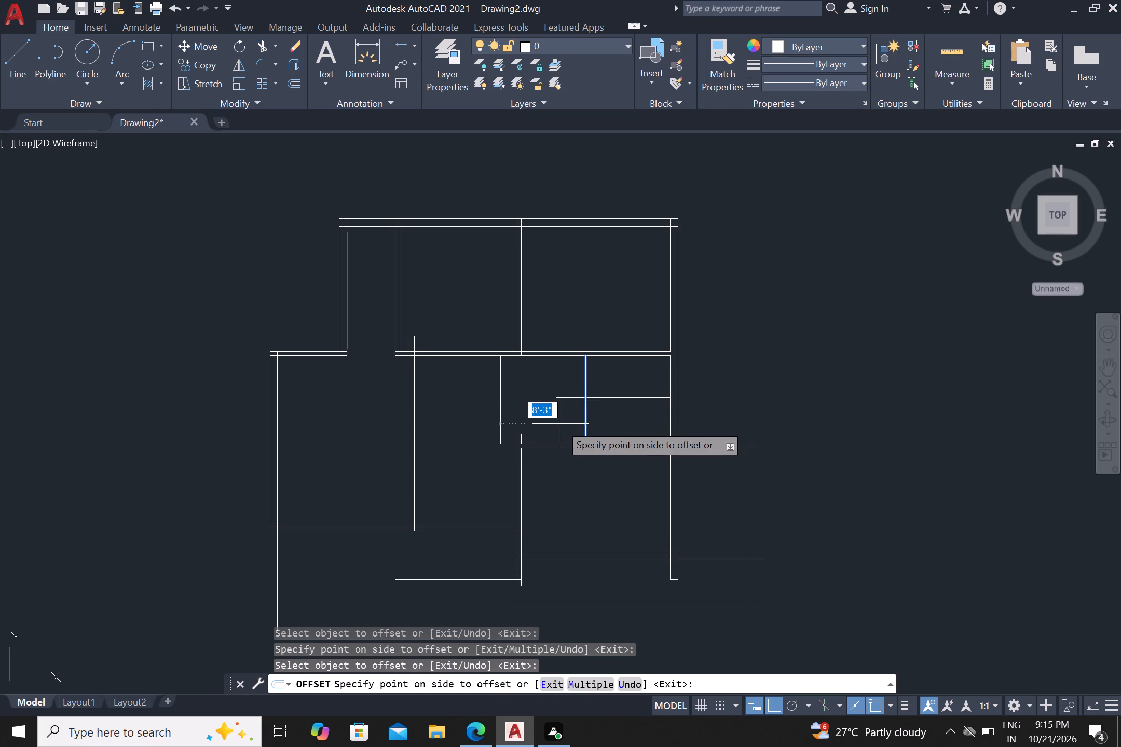
key(4)
text(.5)
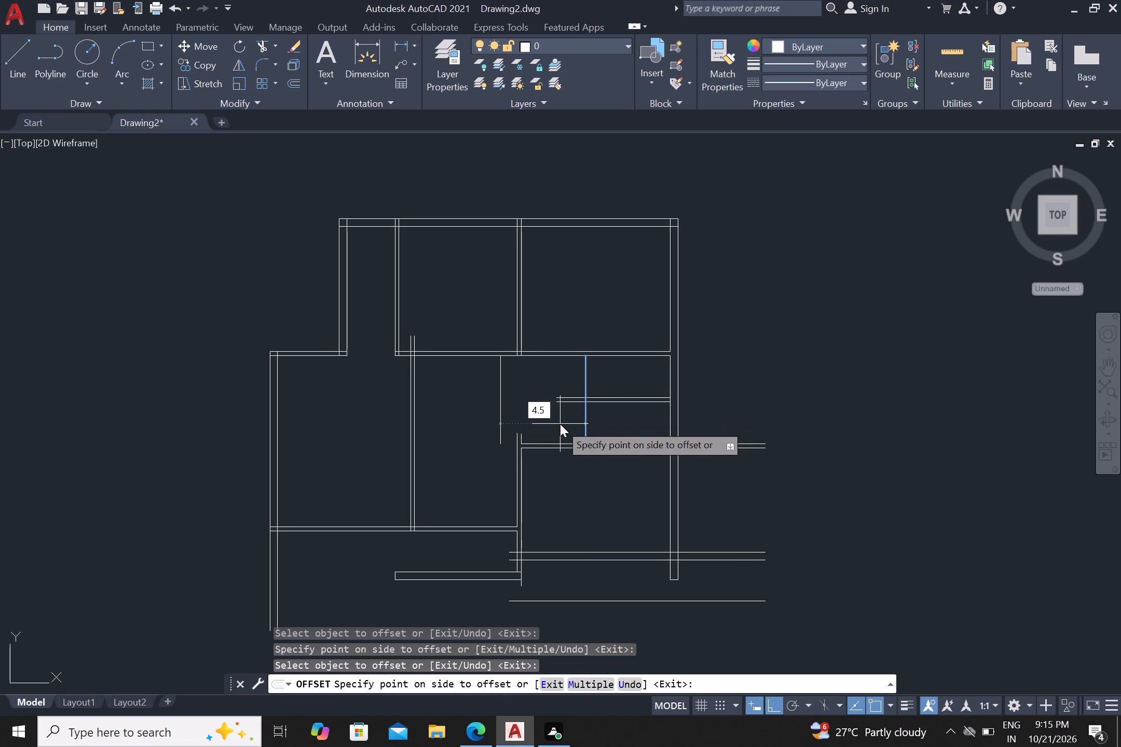
key(shift+quotedbl)
key(Return)
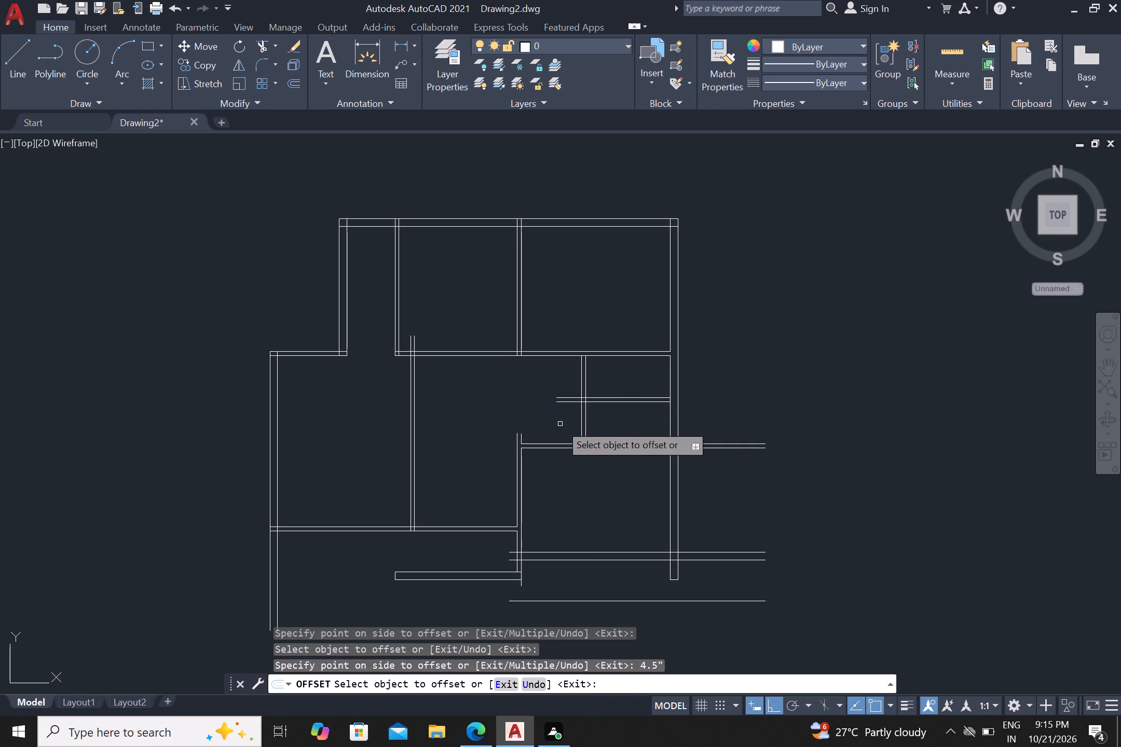
key(Escape)
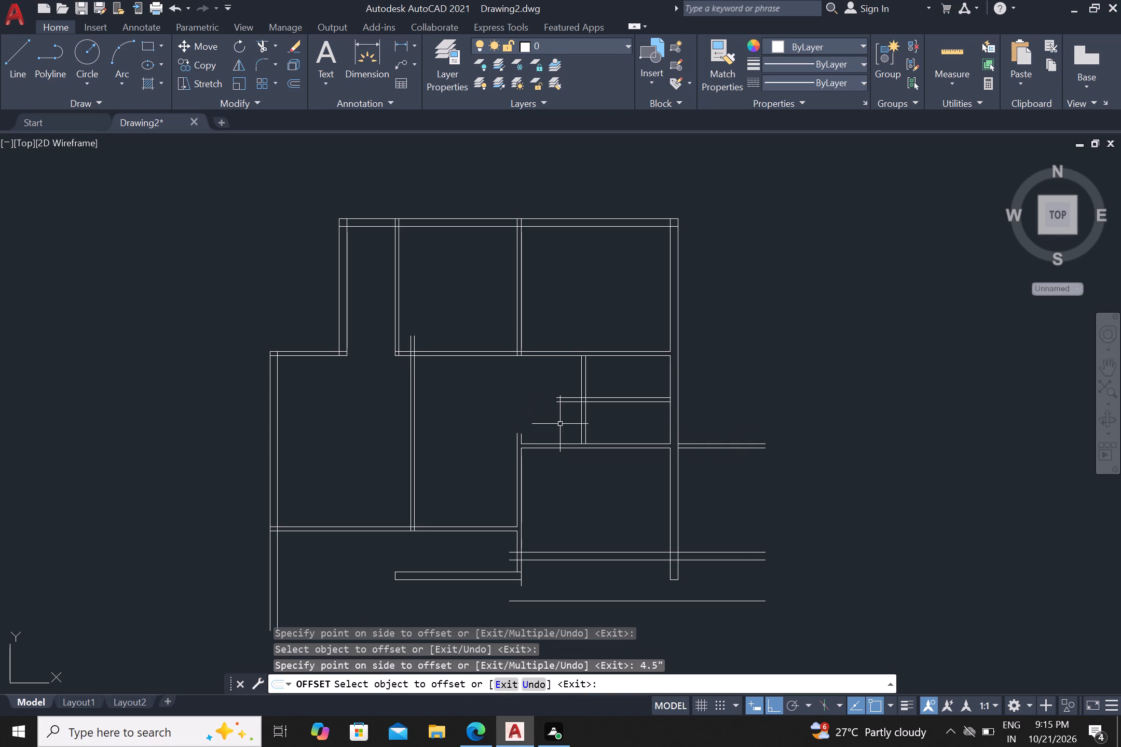
Trim the short horizontal wall back to the new vertical wall's right face and open the junction between them.
text(tr)
key(Return)
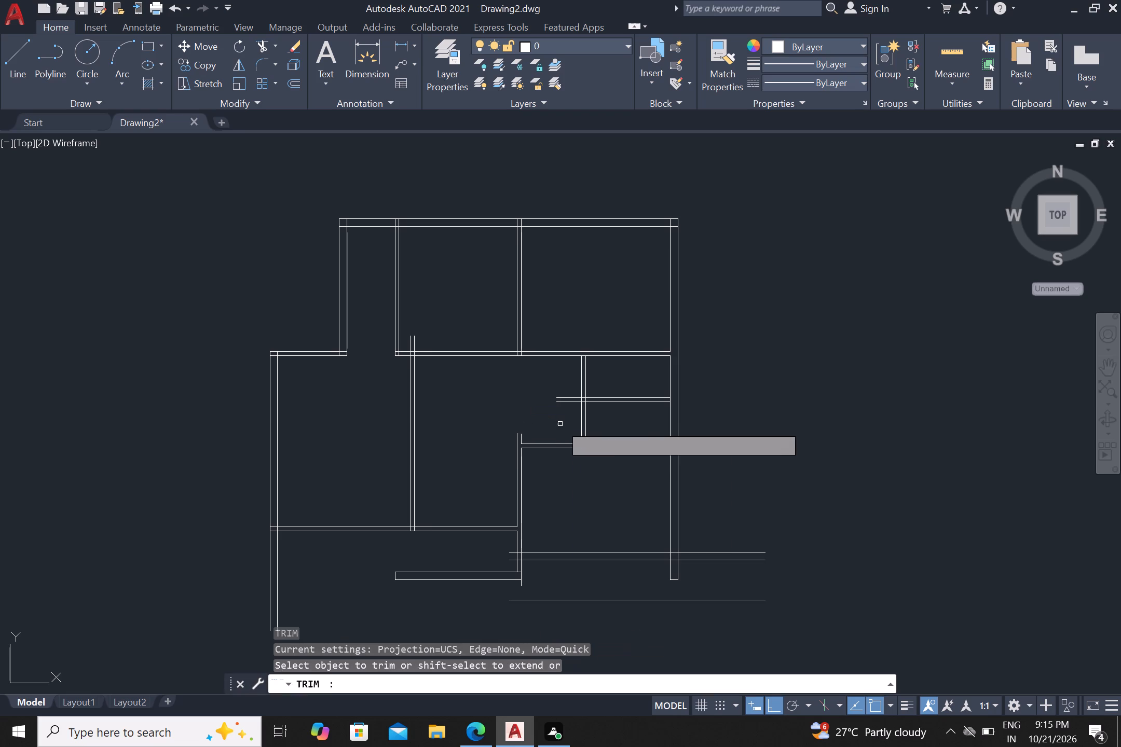
click(572, 390)
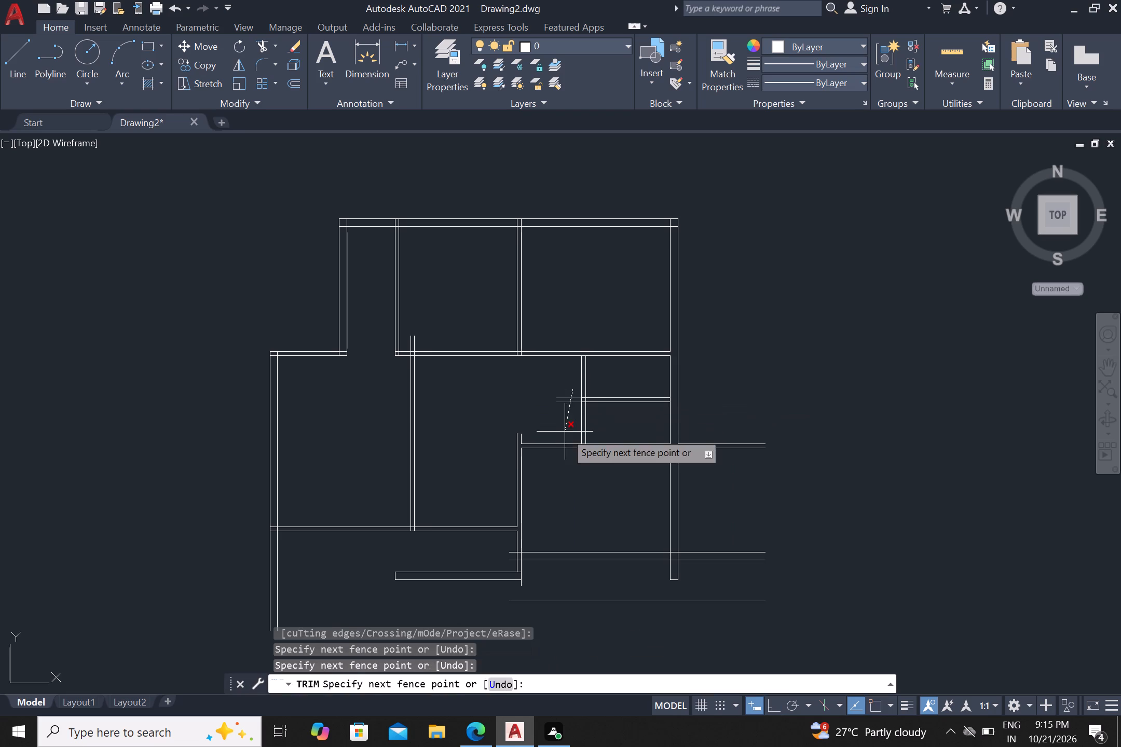
click(569, 432)
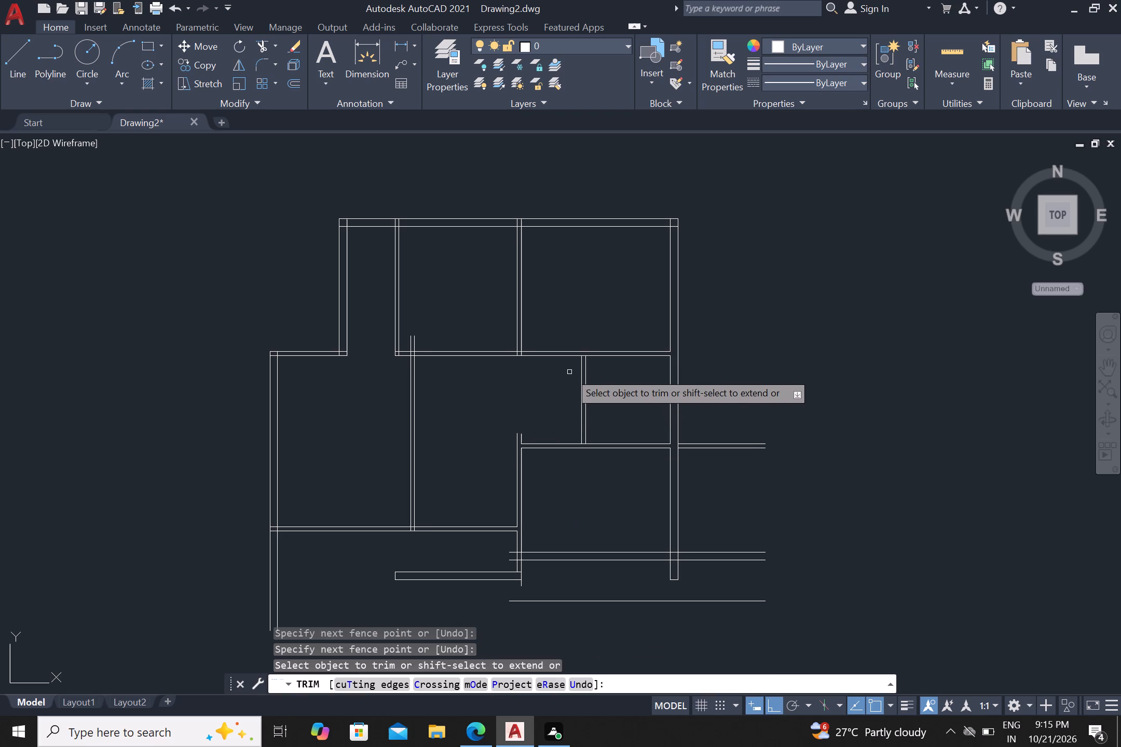
scroll(569, 372, up, 1)
scroll(611, 406, up, 1)
scroll(565, 413, up, 2)
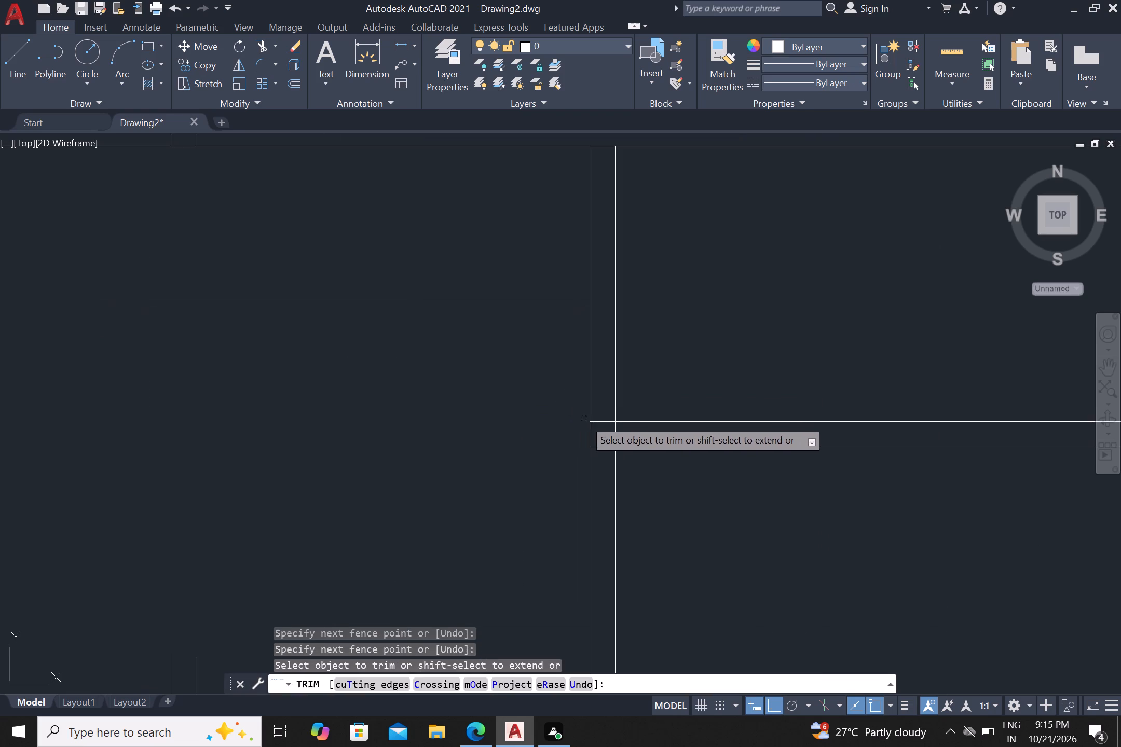
drag(603, 404, 600, 412)
drag(603, 457, 604, 452)
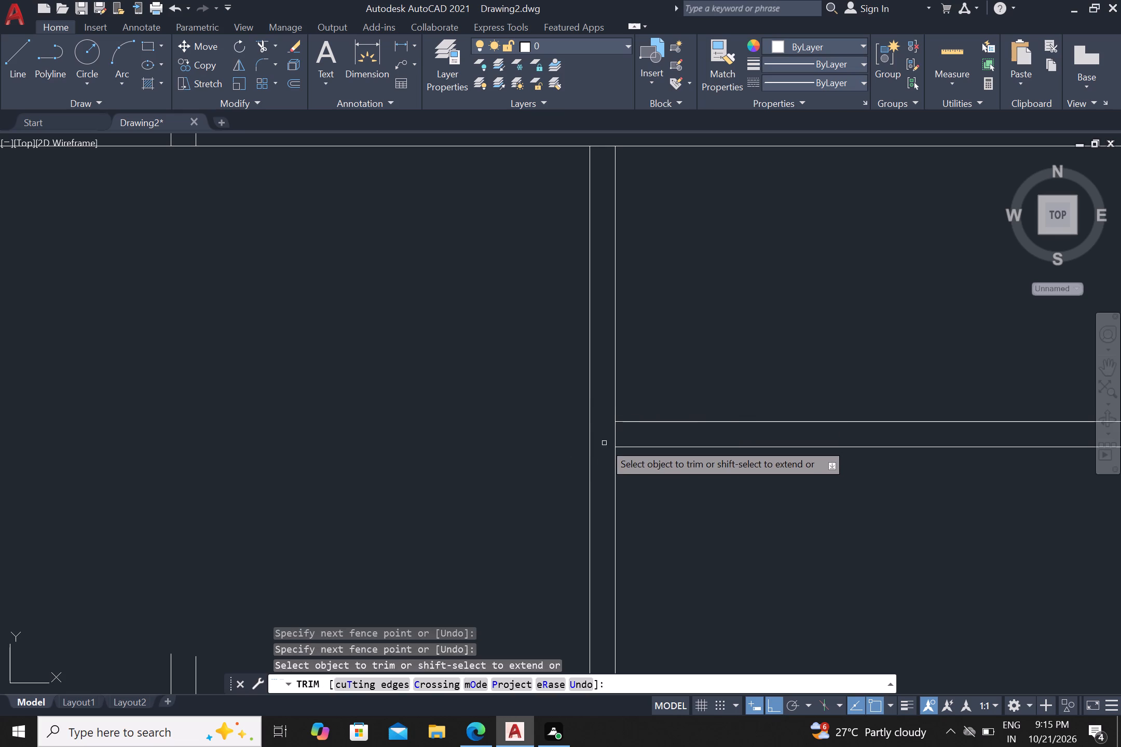
drag(606, 441, 610, 441)
click(625, 438)
Trim the left interior vertical wall's overhang above the horizontal wall below the top rooms.
scroll(618, 433, down, 3)
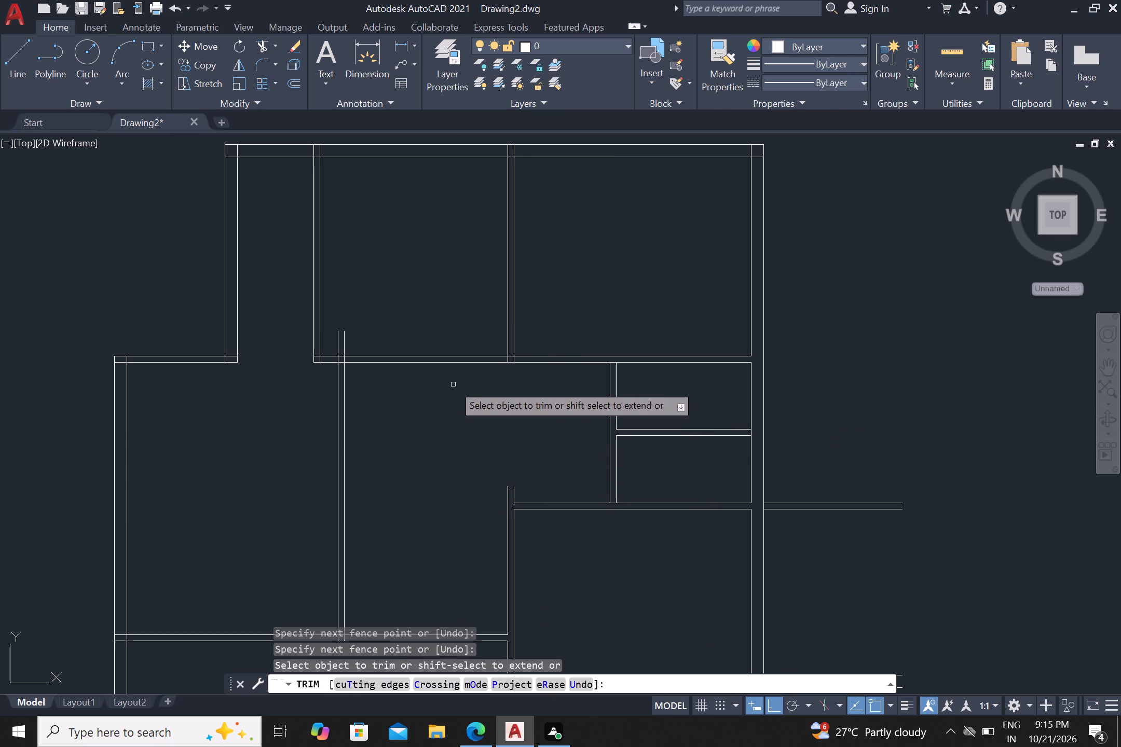
scroll(417, 413, down, 1)
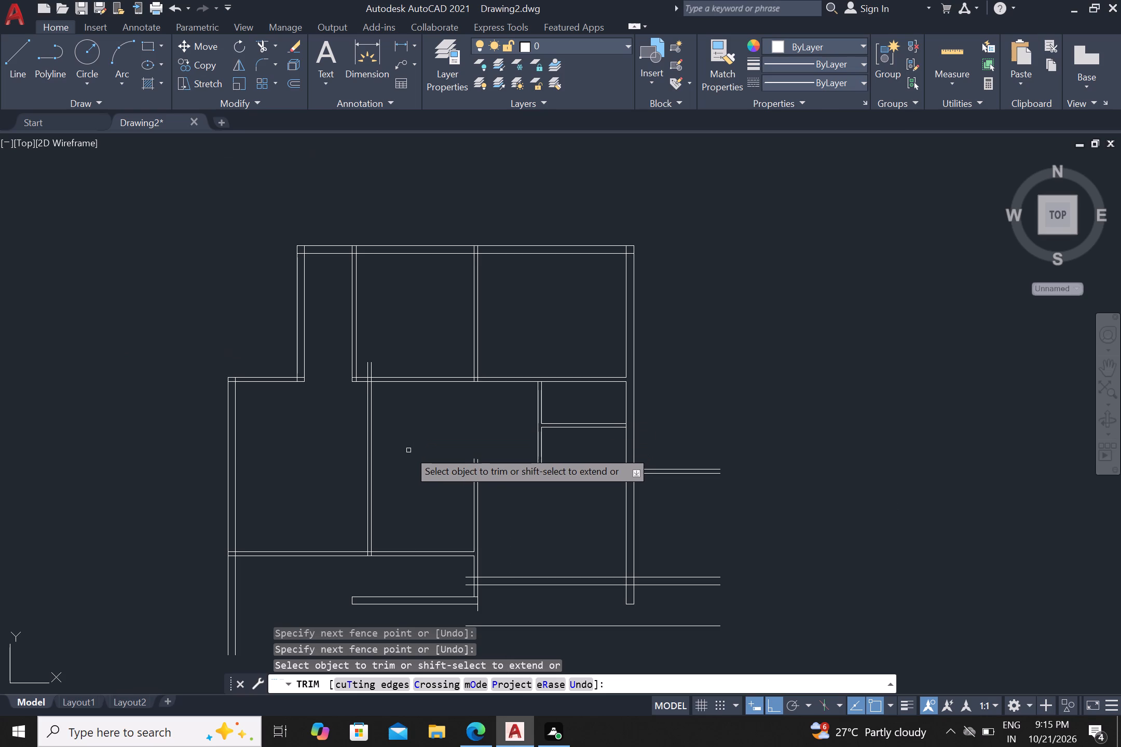
scroll(400, 461, down, 1)
middle_drag(402, 464, 499, 390)
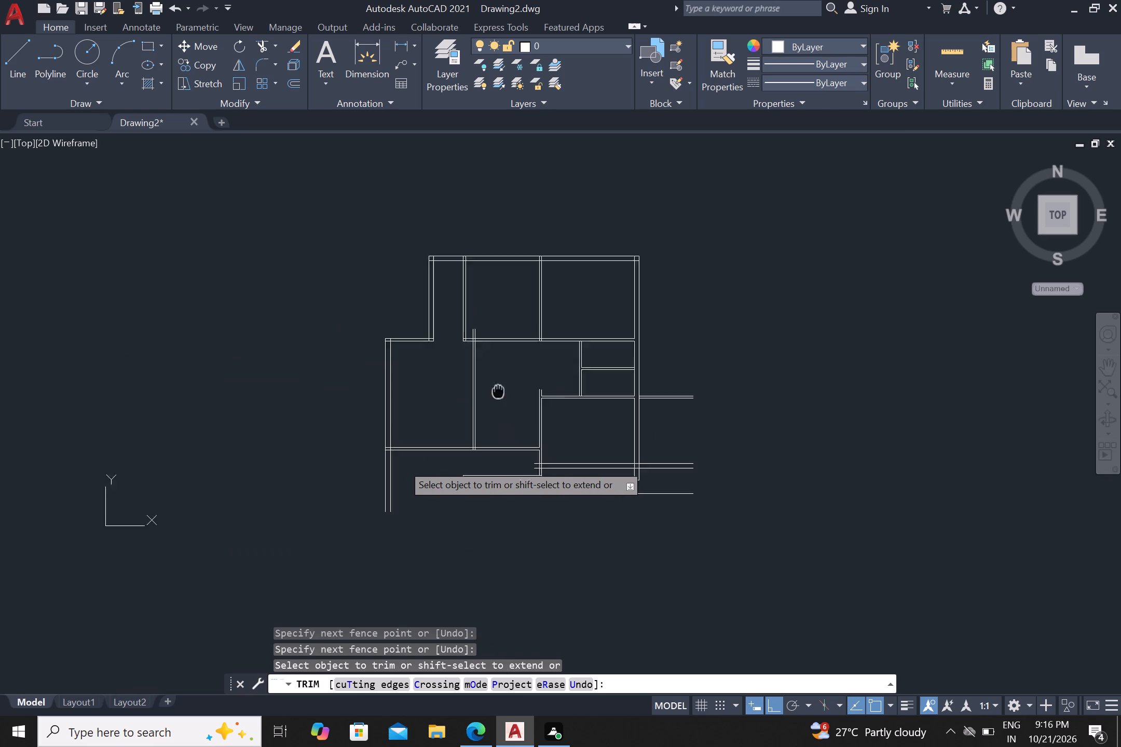
middle_drag(499, 390, 524, 354)
scroll(515, 282, up, 1)
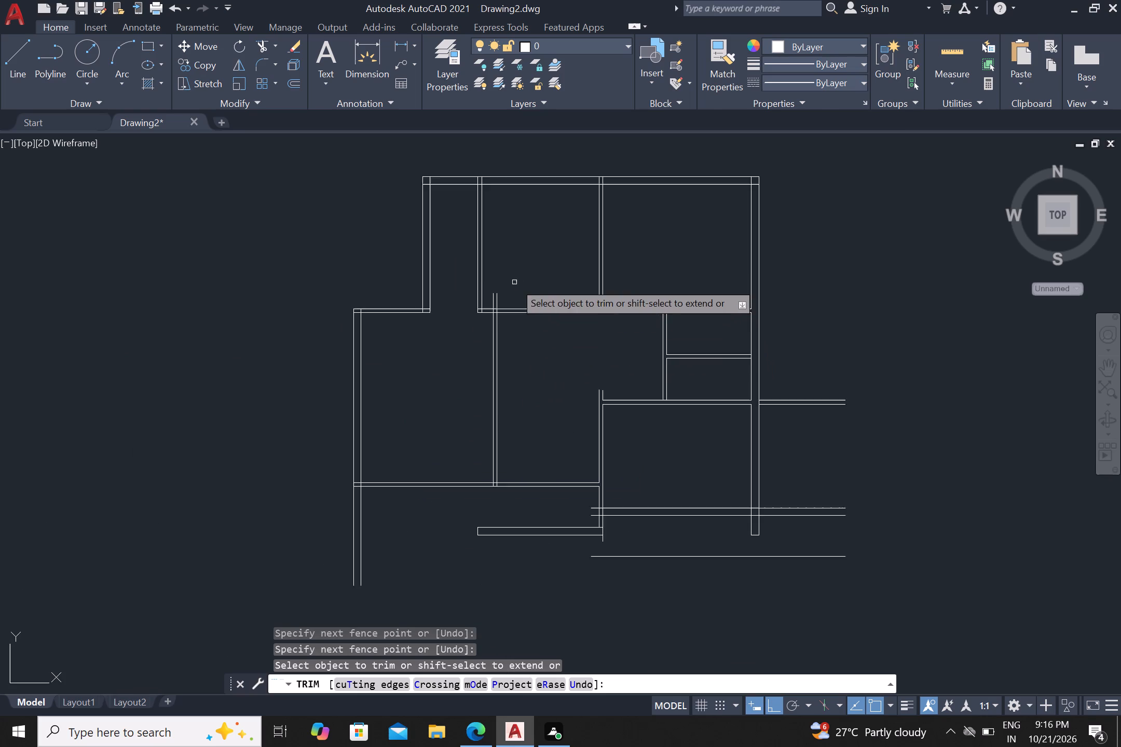
scroll(514, 282, up, 1)
click(474, 311)
click(498, 311)
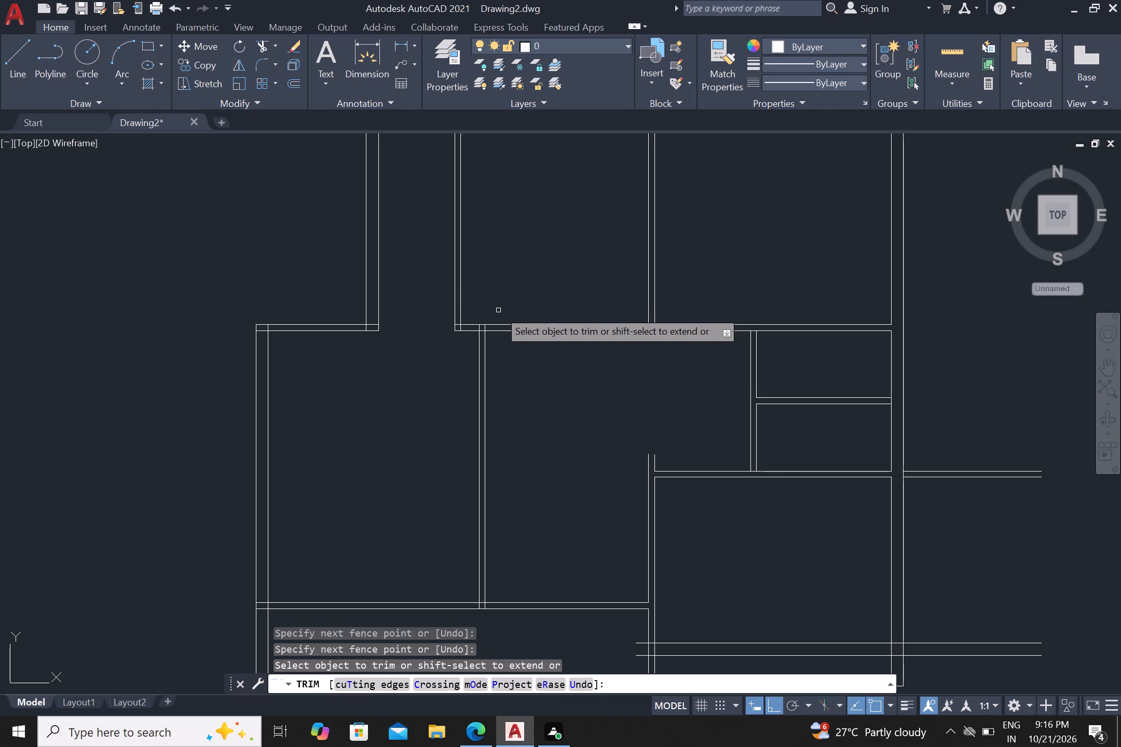
Draw a horizontal line leftward from the top end of the central vertical wall, crossing past the left interior vertical wall.
scroll(525, 367, down, 1)
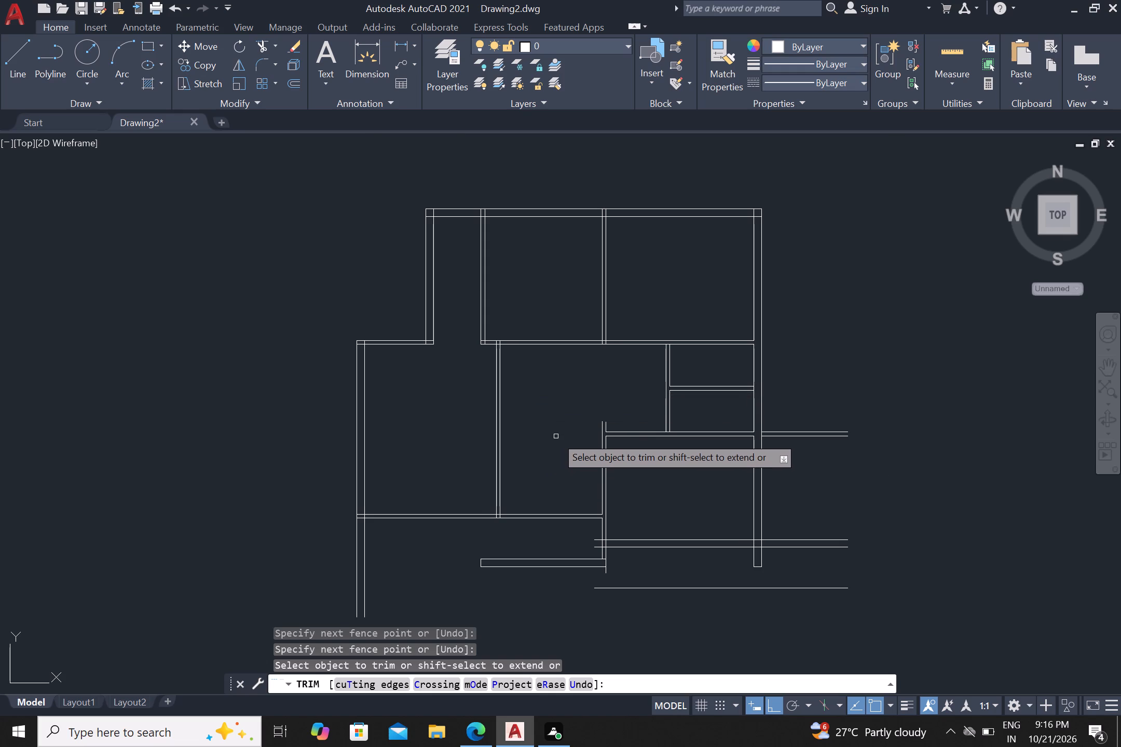
key(Escape)
key(l)
key(Return)
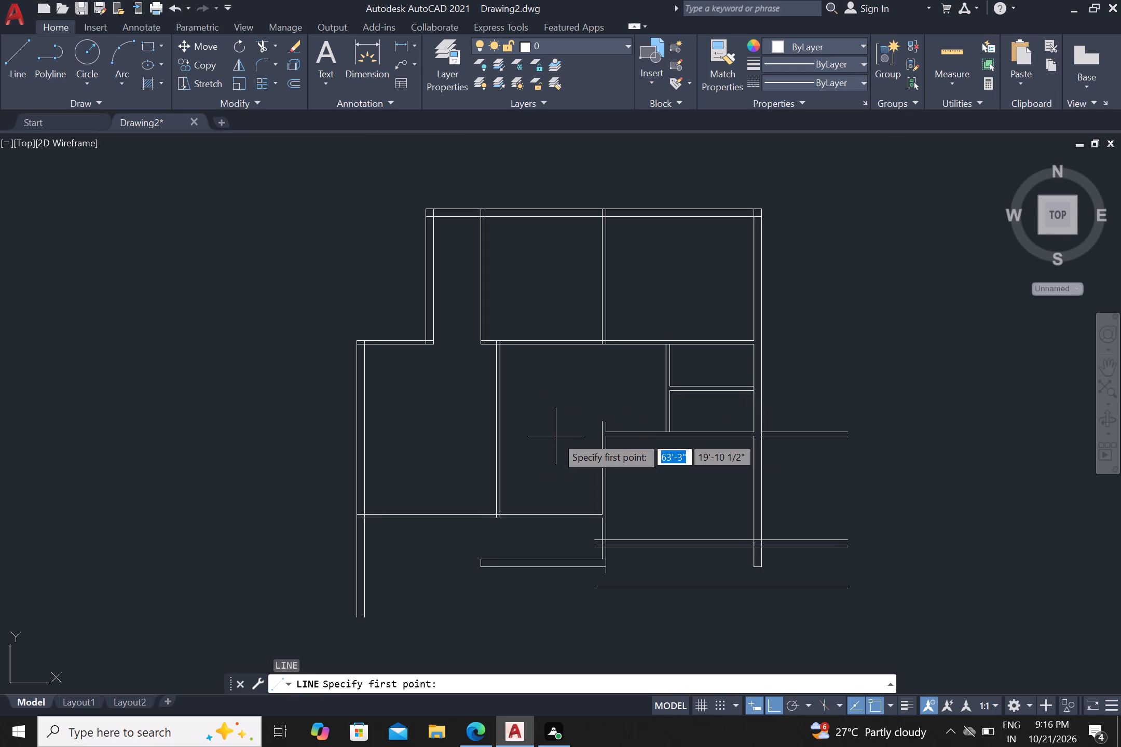
scroll(606, 418, up, 2)
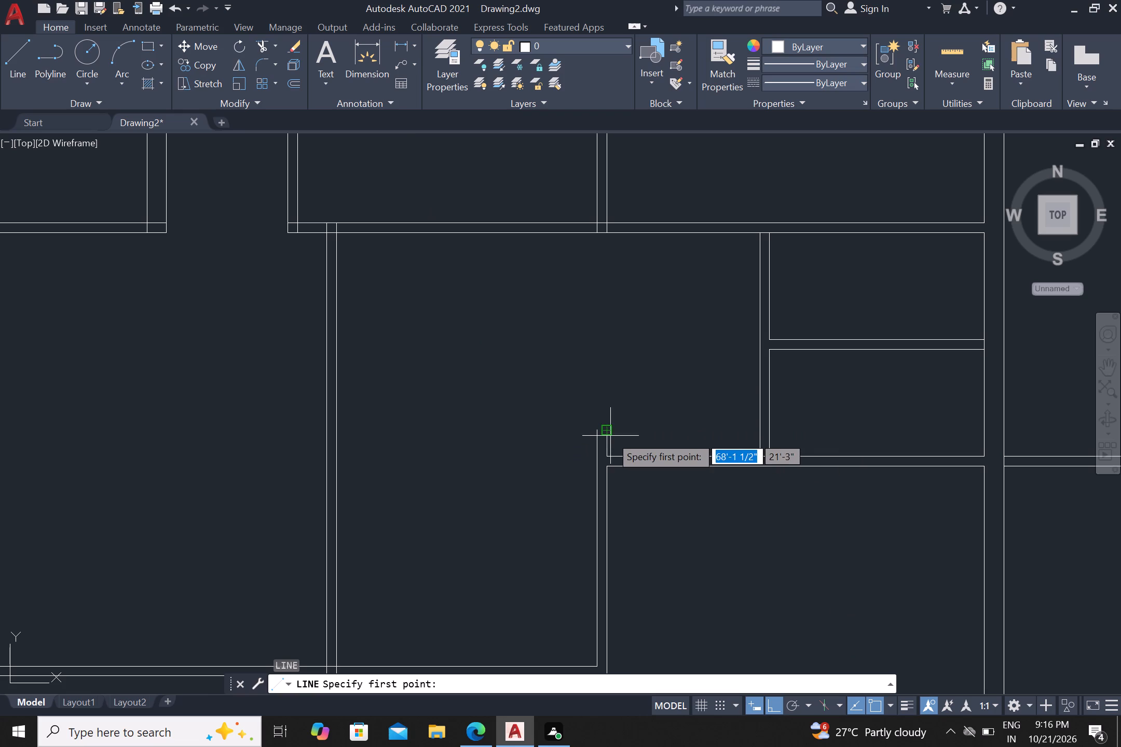
drag(606, 431, 591, 437)
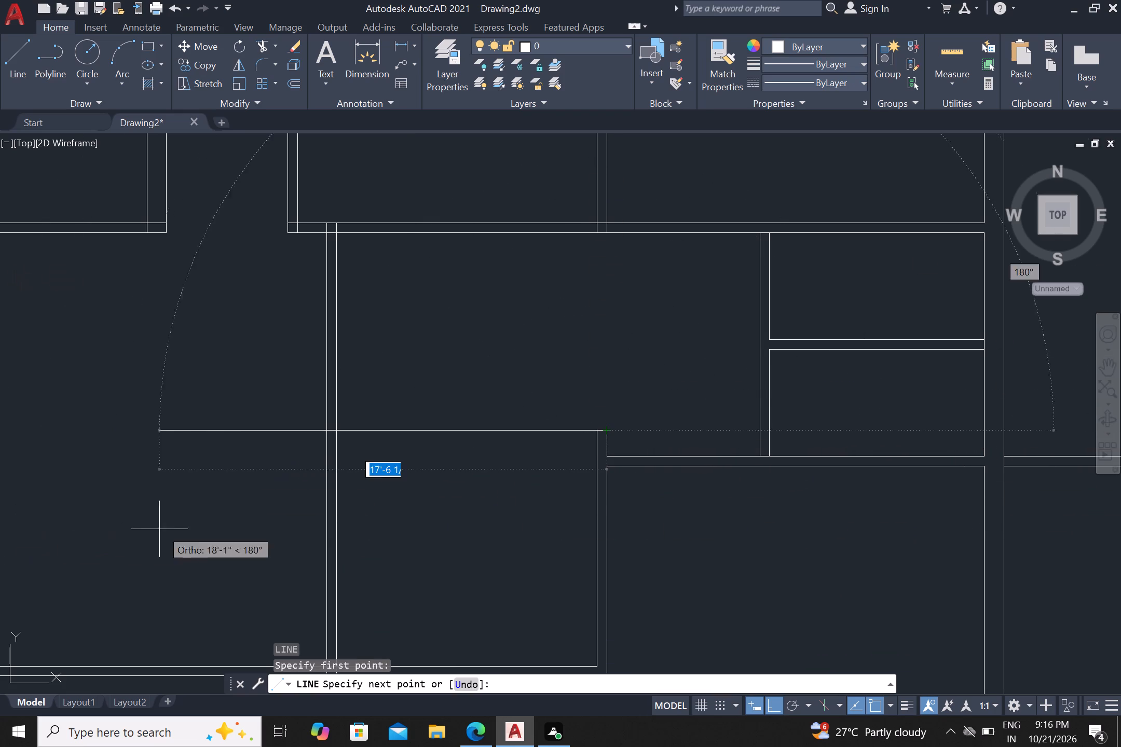
click(238, 491)
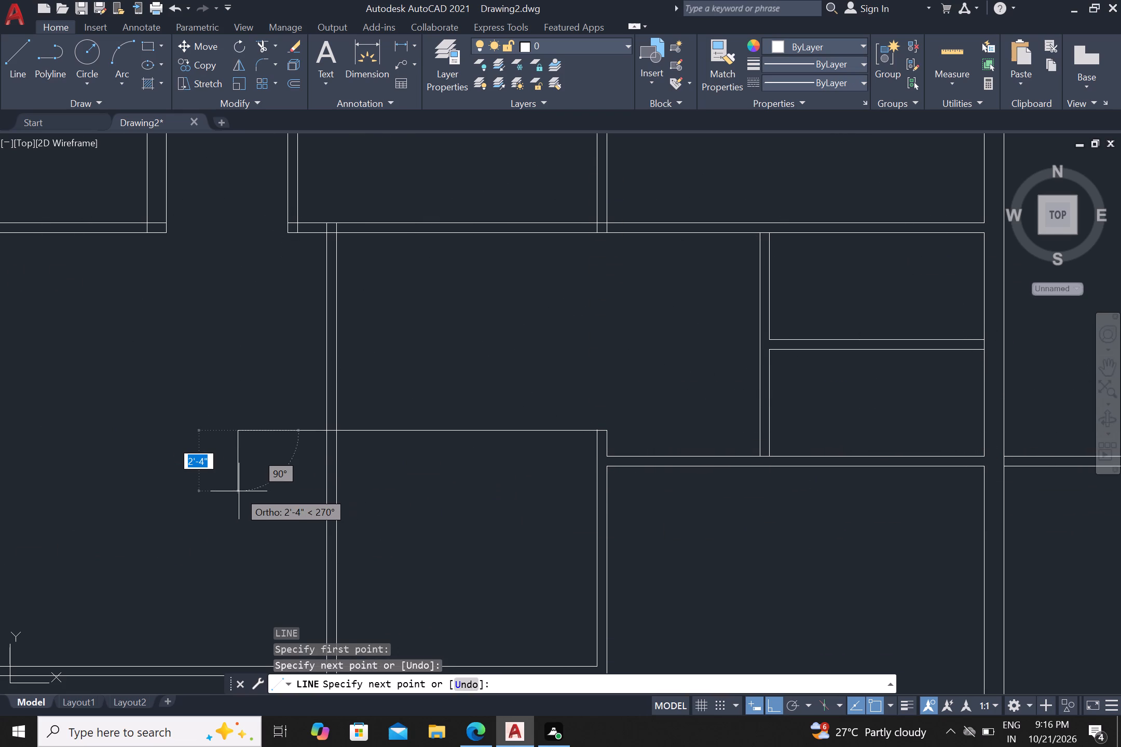
key(Escape)
Trim the left interior vertical wall above the new line, plus the line's left overhang and its span between the walls.
text(tr)
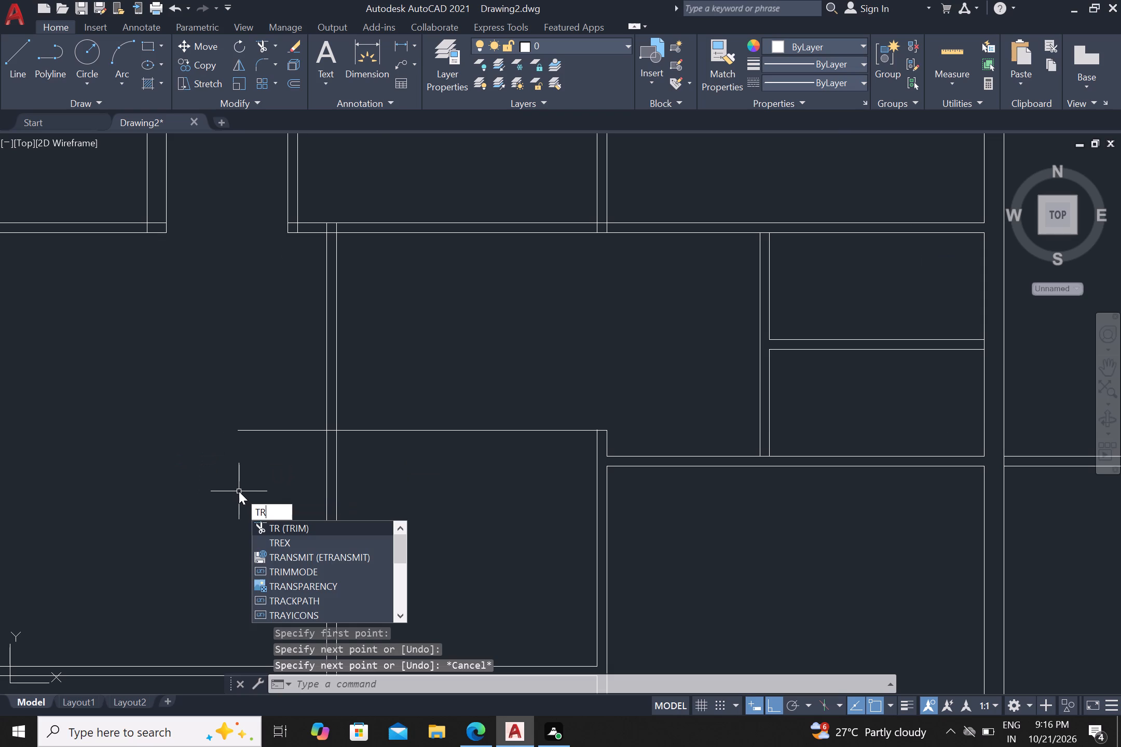
key(Return)
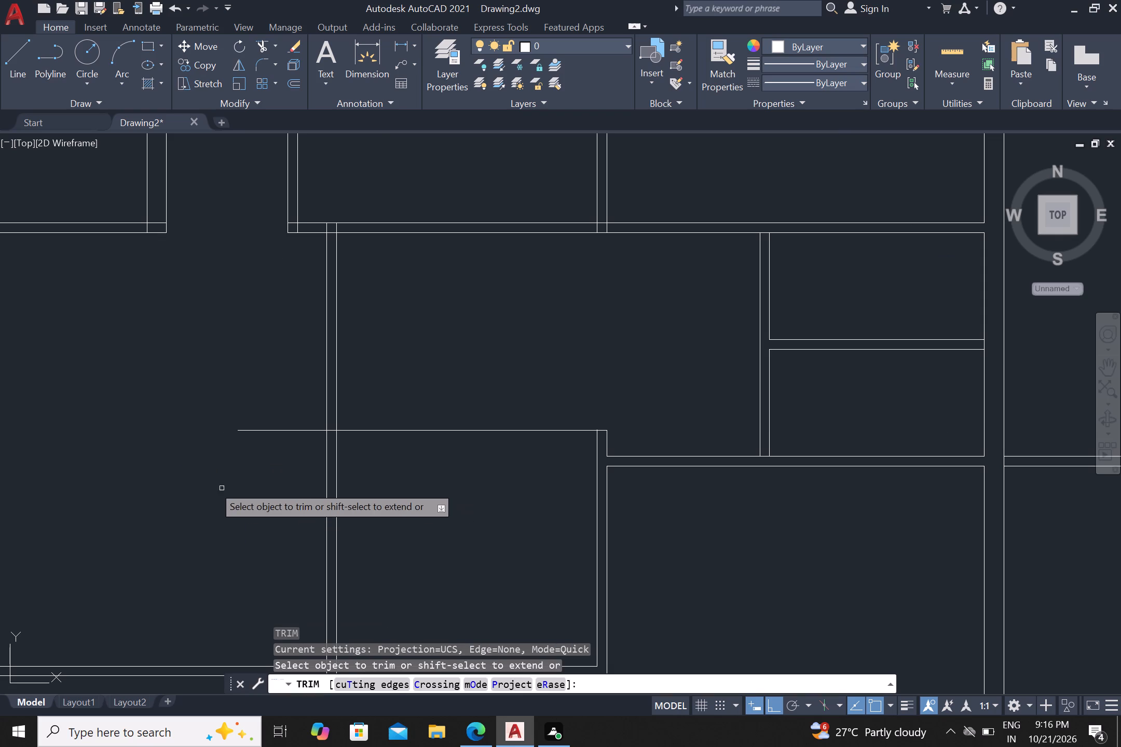
click(277, 461)
click(379, 349)
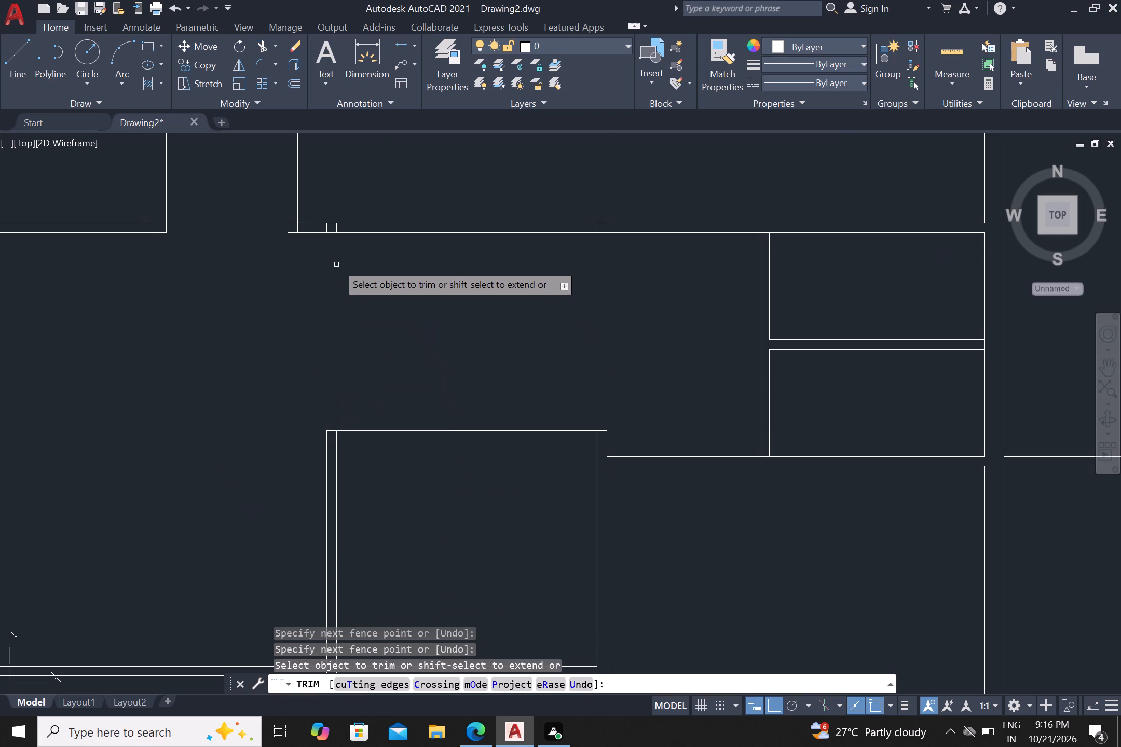
click(447, 381)
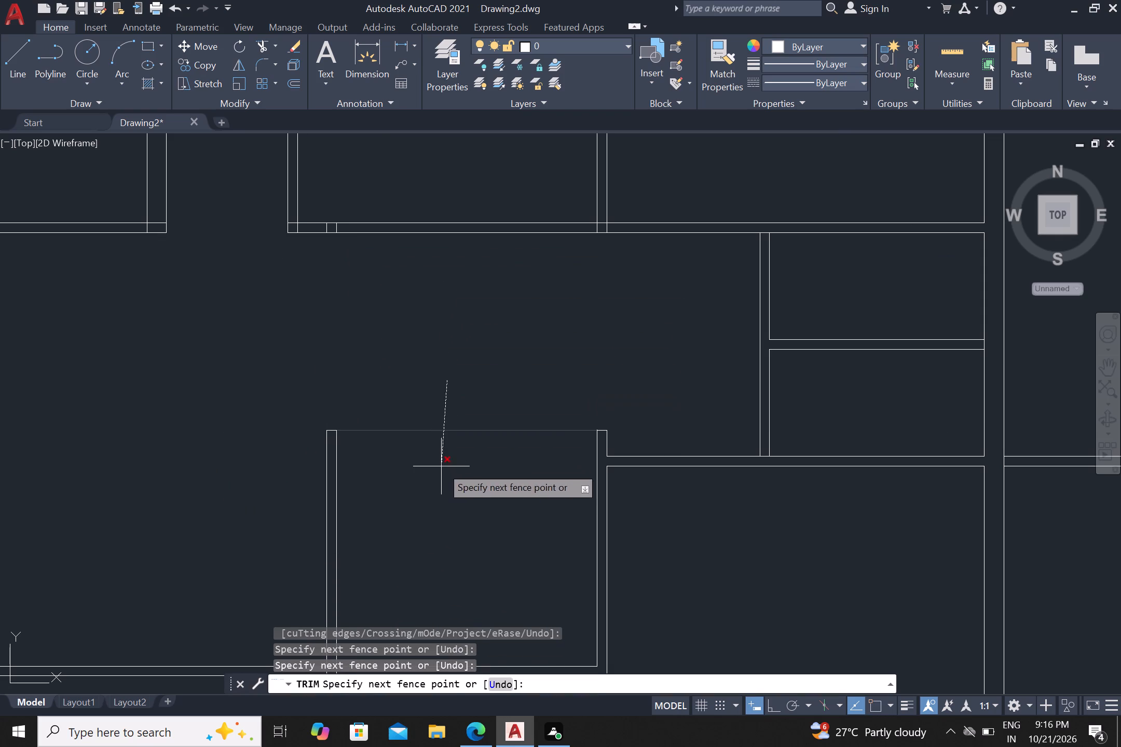
drag(449, 468, 447, 461)
Trim the two leftover stubs inside the horizontal wall below the top rooms and clean up that wall's left corner.
scroll(331, 244, up, 1)
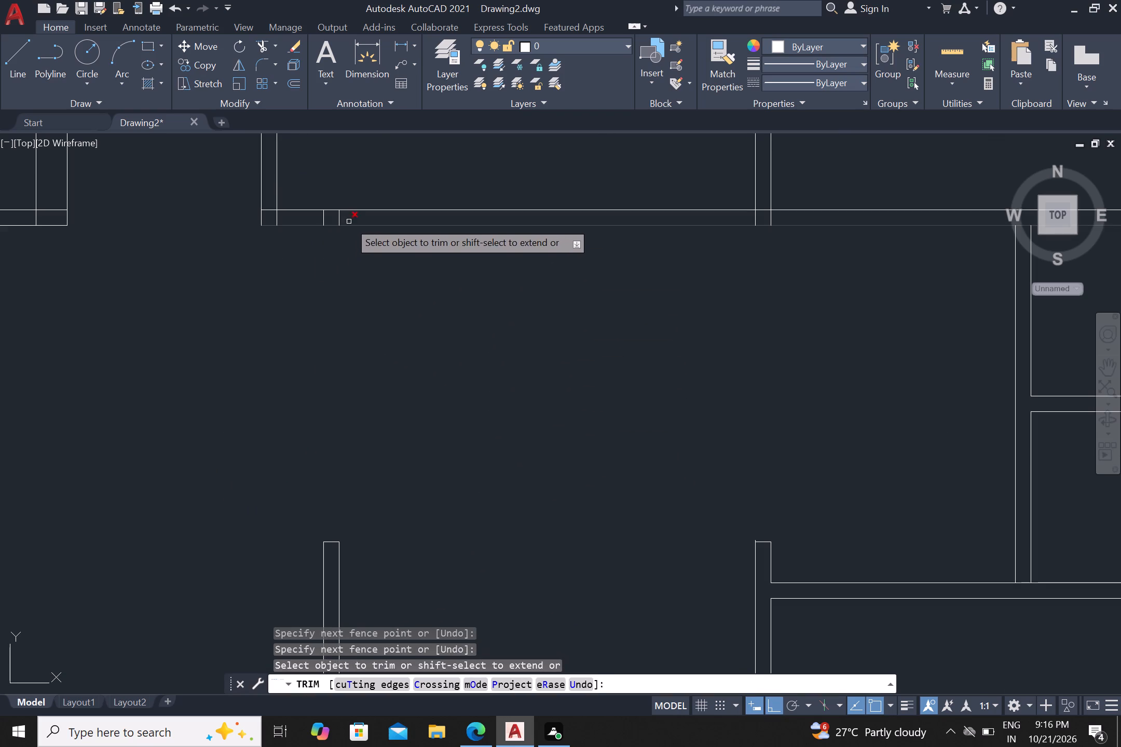
drag(355, 217, 339, 215)
click(268, 203)
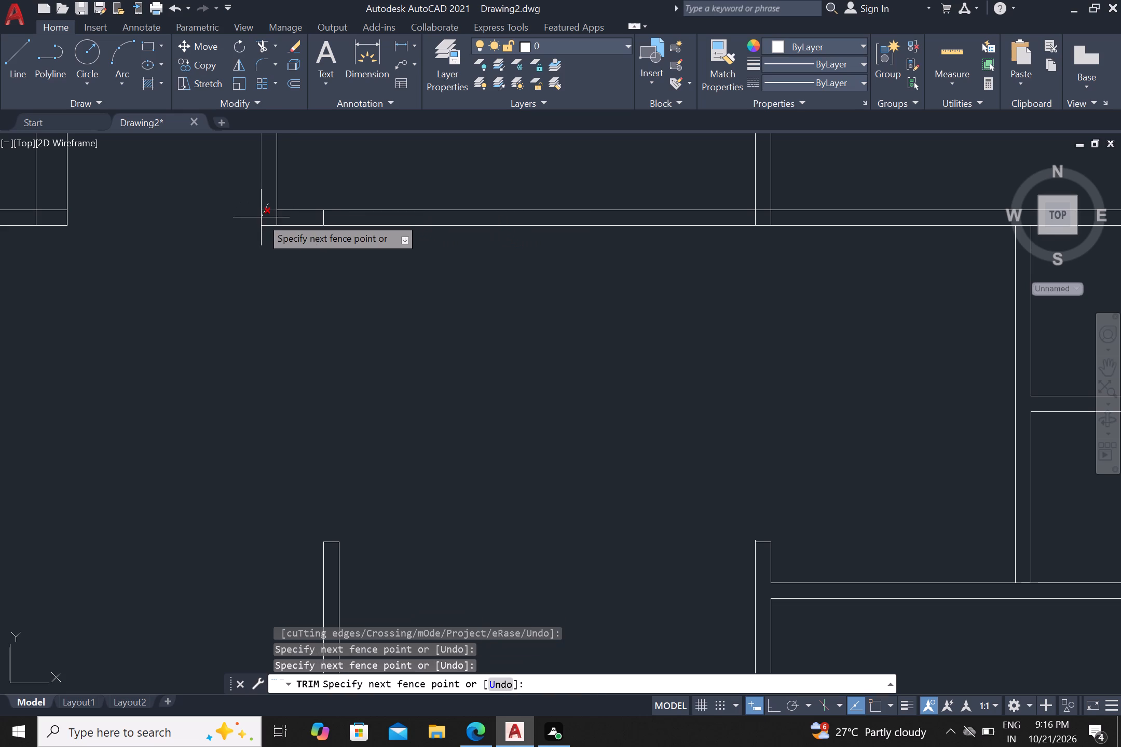
double_click(270, 214)
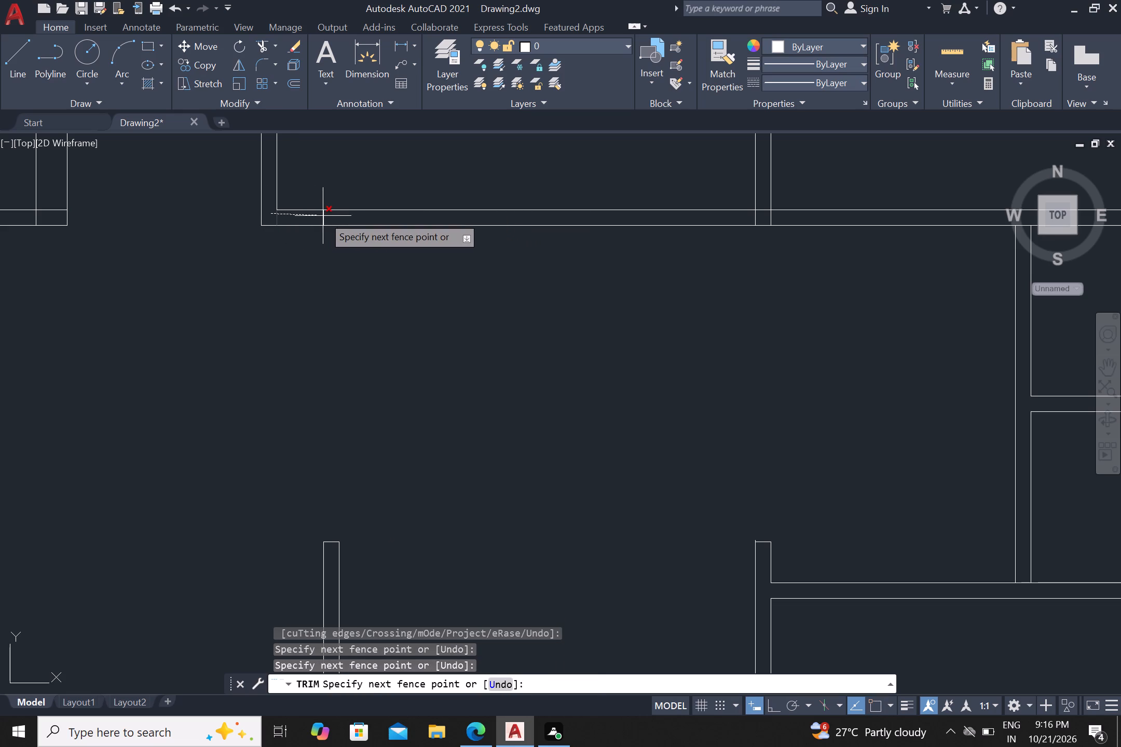
click(326, 217)
Trim the left ends of the lower pair of horizontal wall lines back to the central vertical wall's right face.
scroll(325, 220, down, 2)
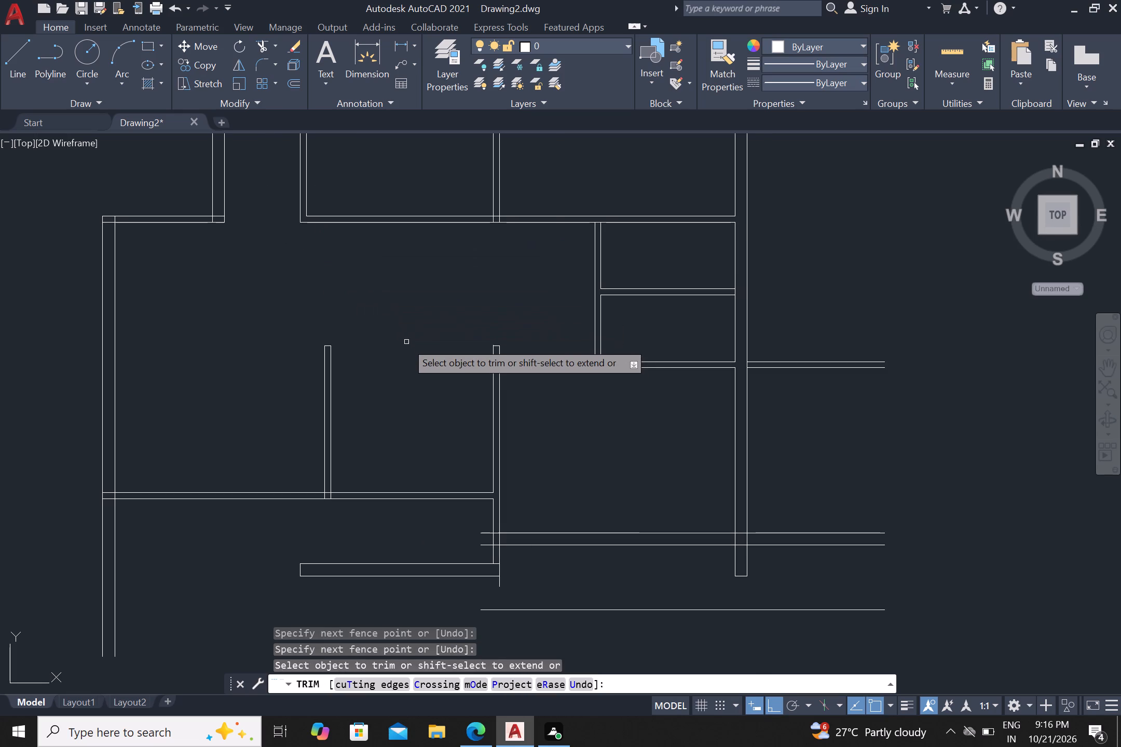
scroll(401, 333, down, 1)
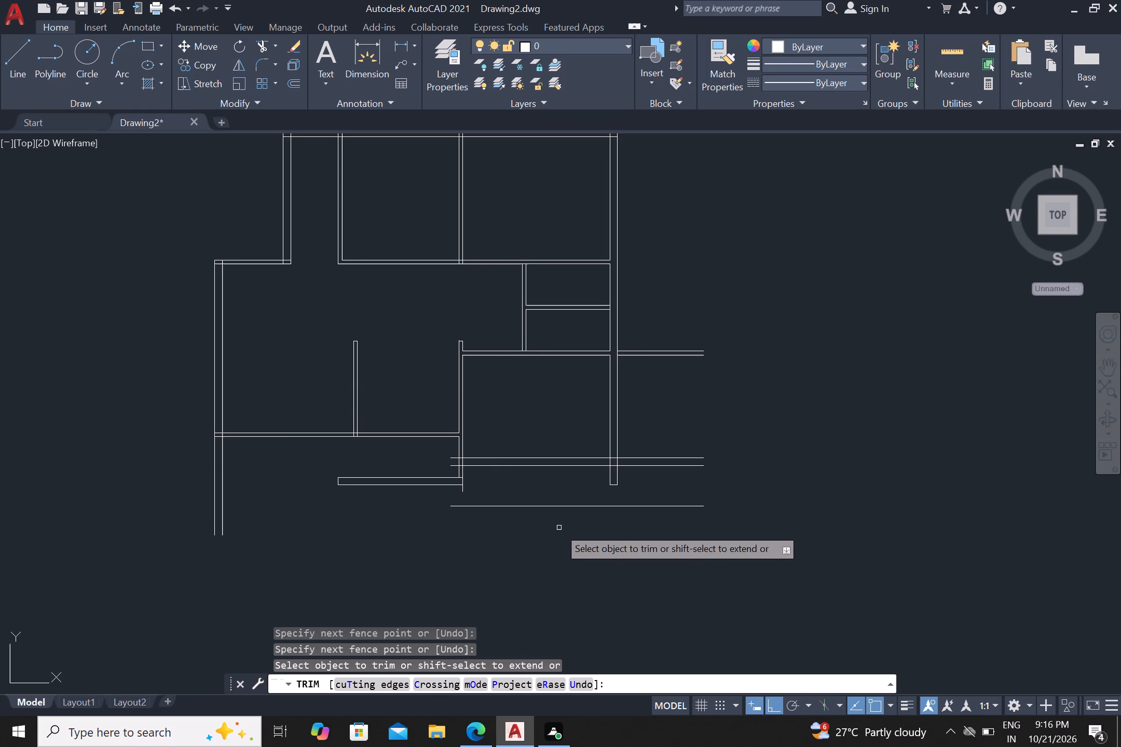
scroll(455, 463, up, 2)
click(451, 441)
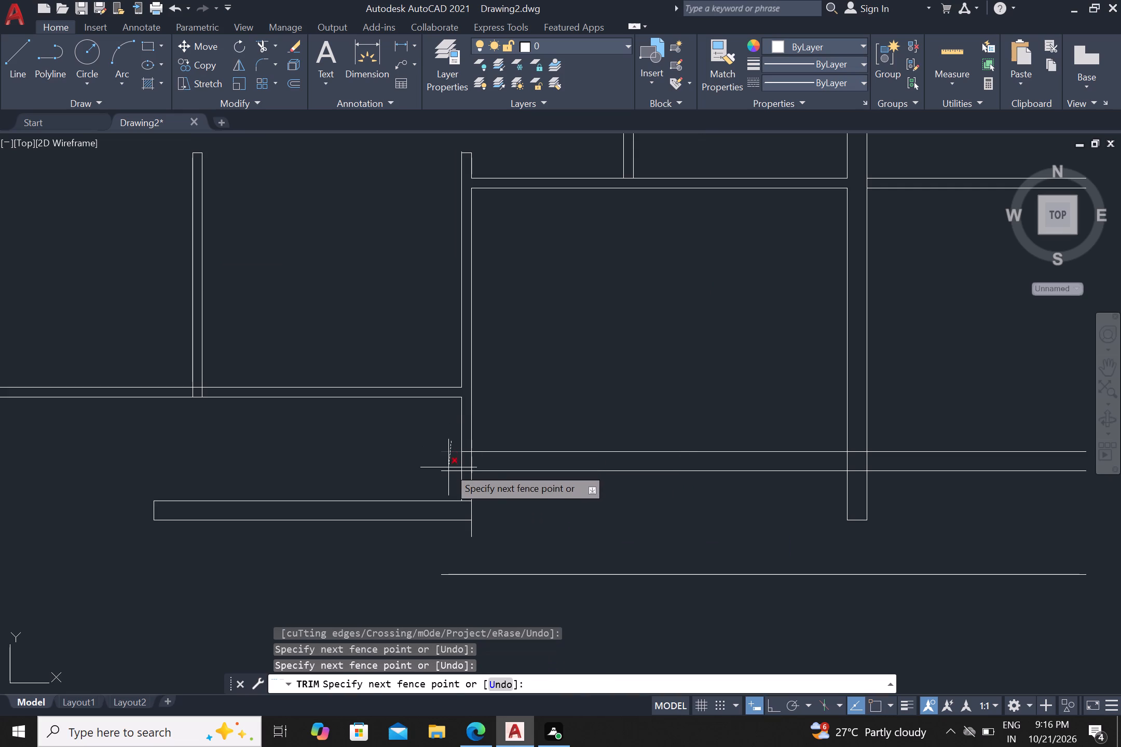
click(450, 481)
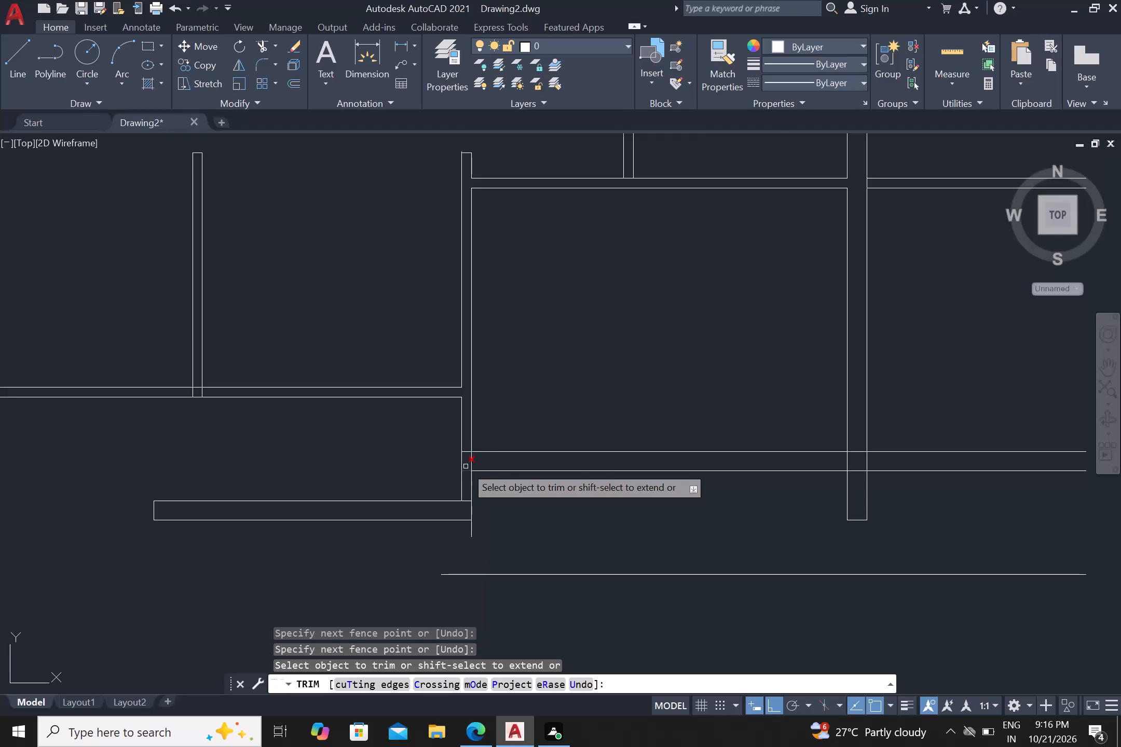
scroll(469, 453, up, 1)
click(467, 439)
click(467, 493)
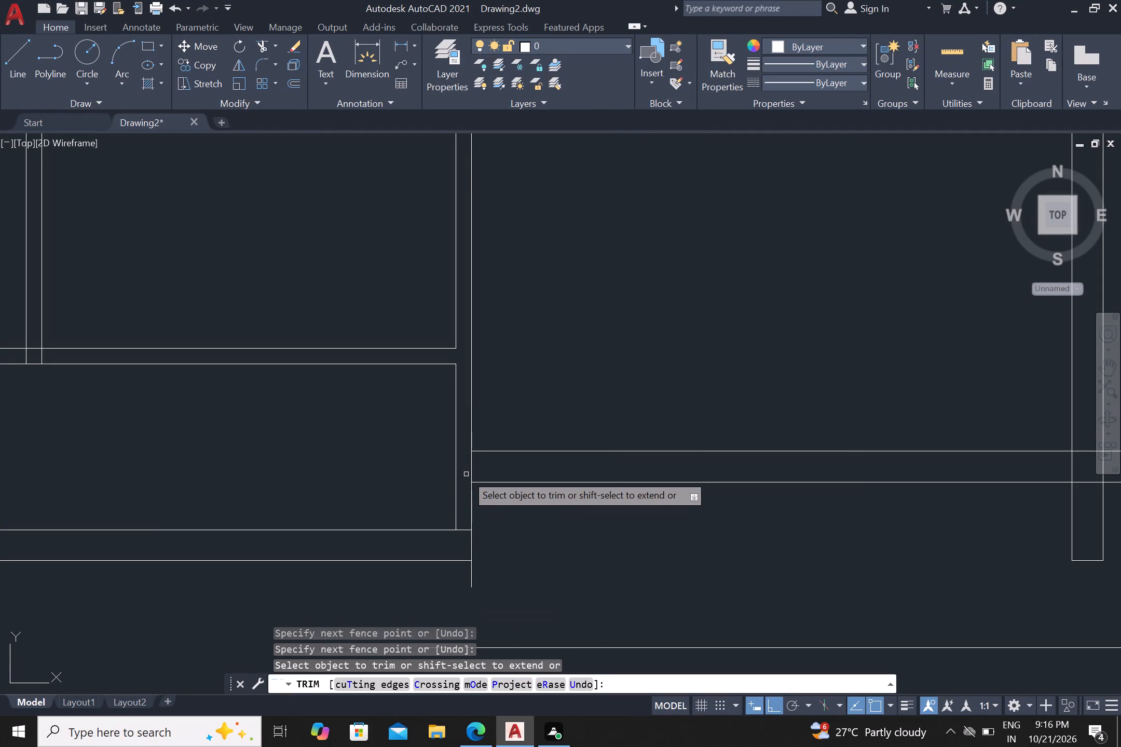
Trim the central vertical wall's right face between the lower pair of horizontal wall lines to open the junction.
drag(466, 467, 471, 467)
click(490, 464)
scroll(483, 463, down, 2)
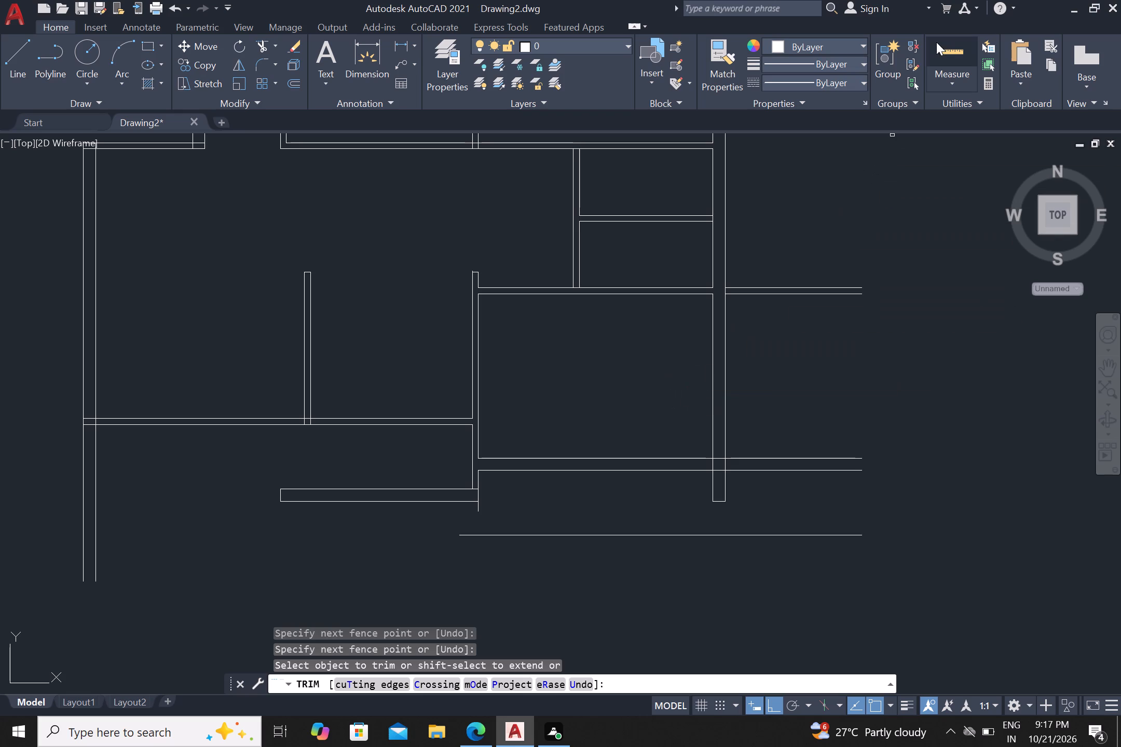
Check the dimensions of the room enclosed by the central wall and the right outer wall with Quick measure.
click(950, 55)
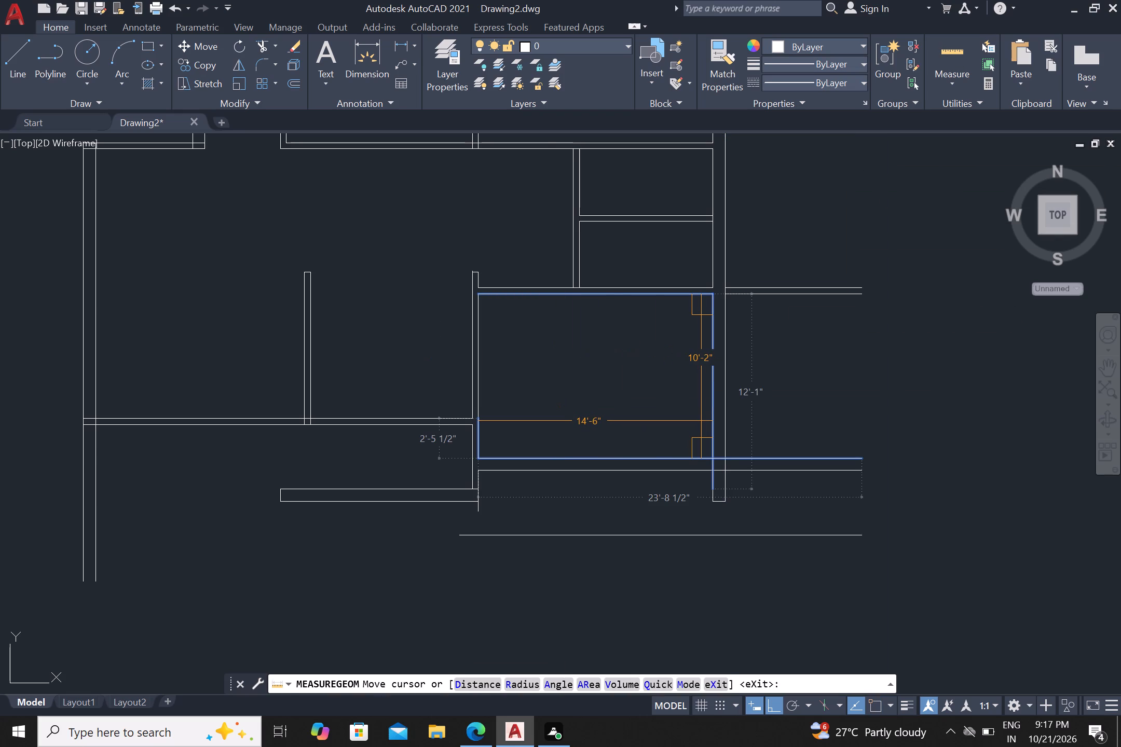
key(Escape)
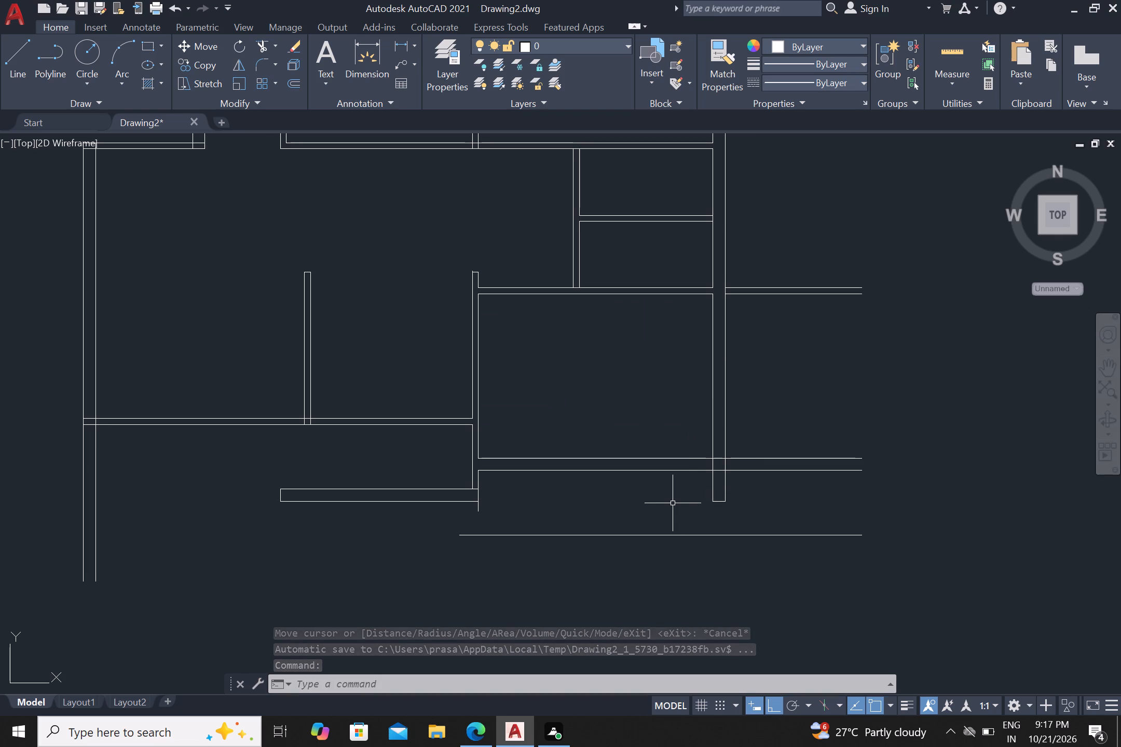
Trim the right outer wall's stub below the lower horizontal wall and remove its leftover end cap.
text(tr)
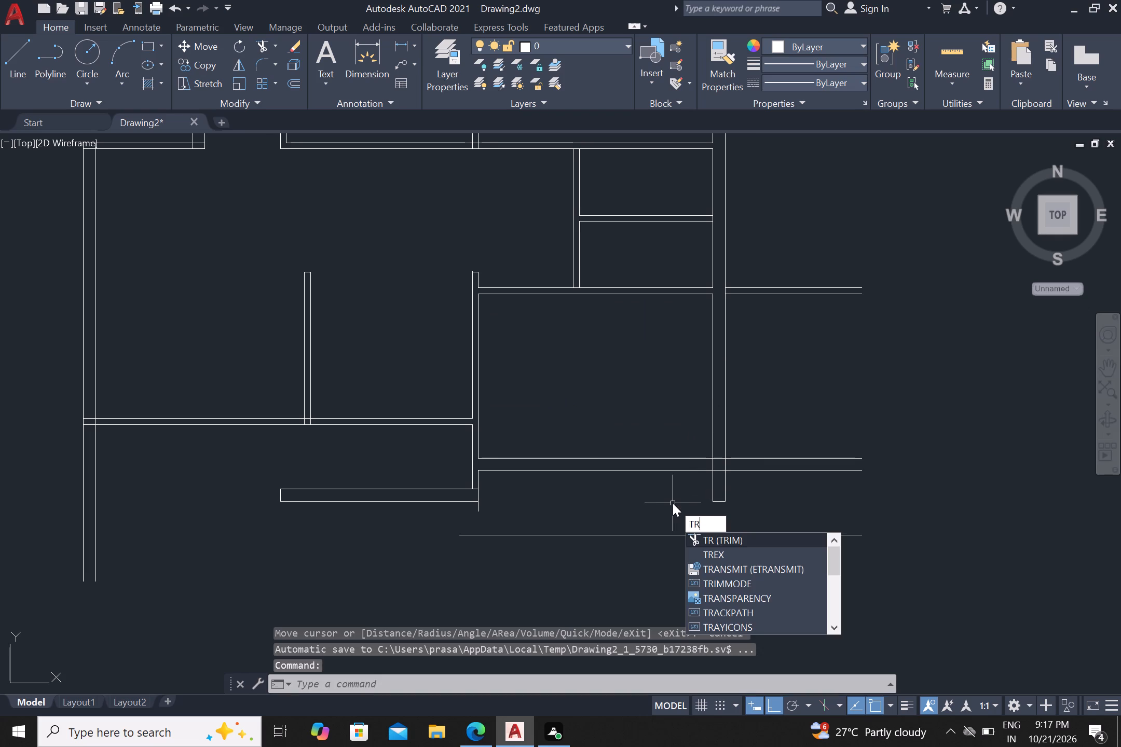
key(Return)
click(696, 494)
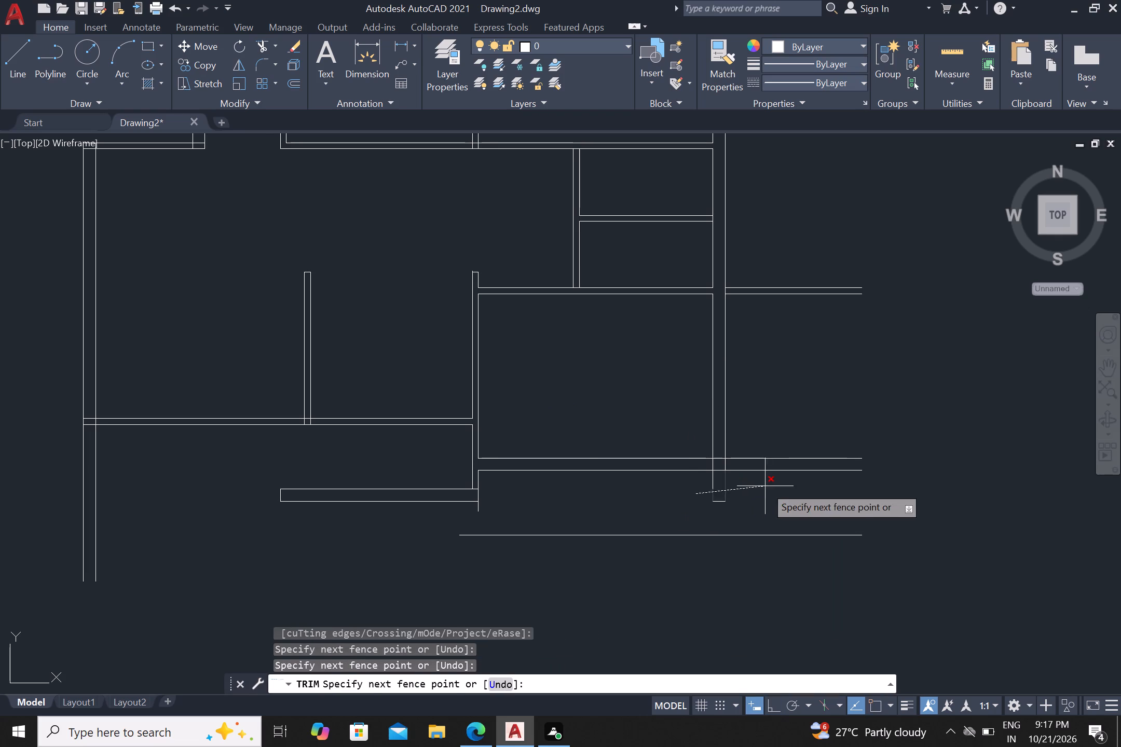
click(775, 489)
click(705, 479)
drag(732, 478, 735, 486)
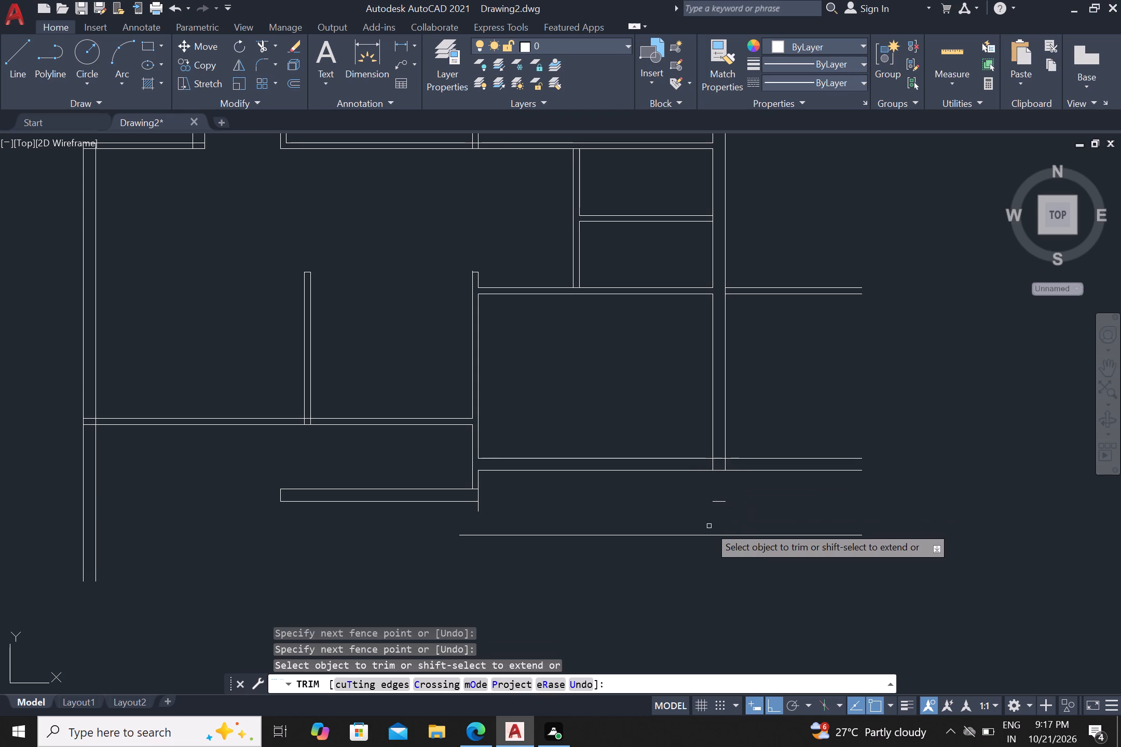
drag(731, 509, 726, 508)
click(718, 497)
Trim both pairs of horizontal wall lines where they overhang beyond the right outer wall.
click(760, 478)
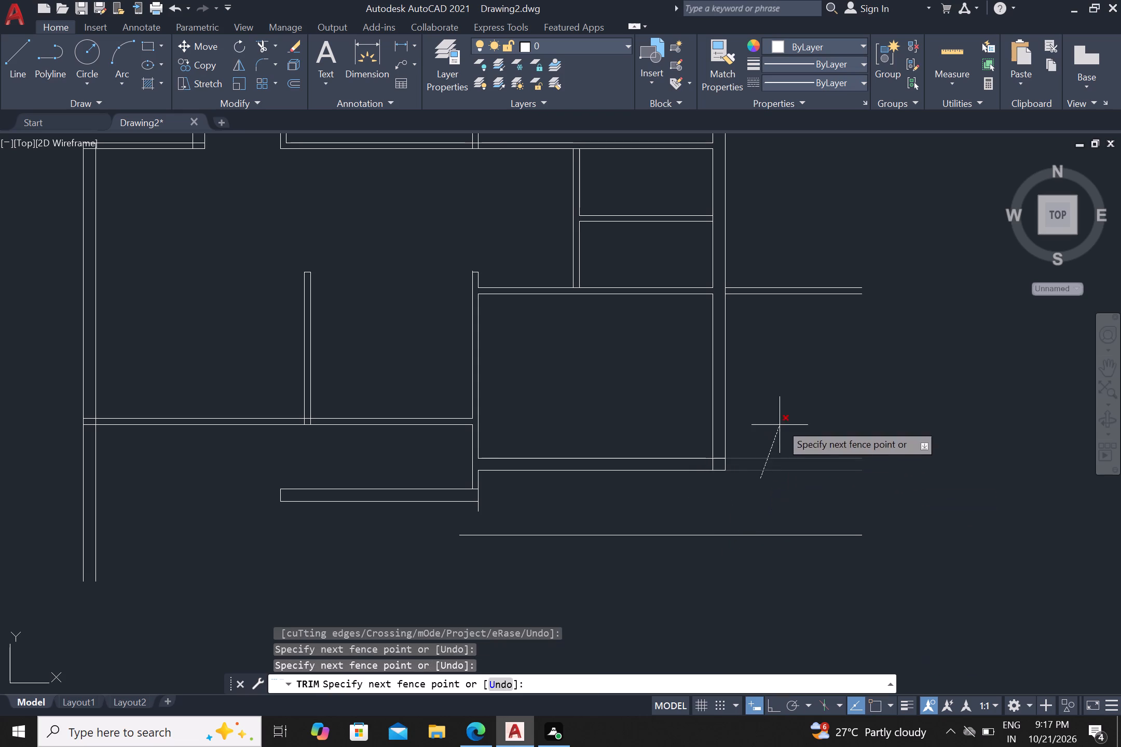
click(801, 375)
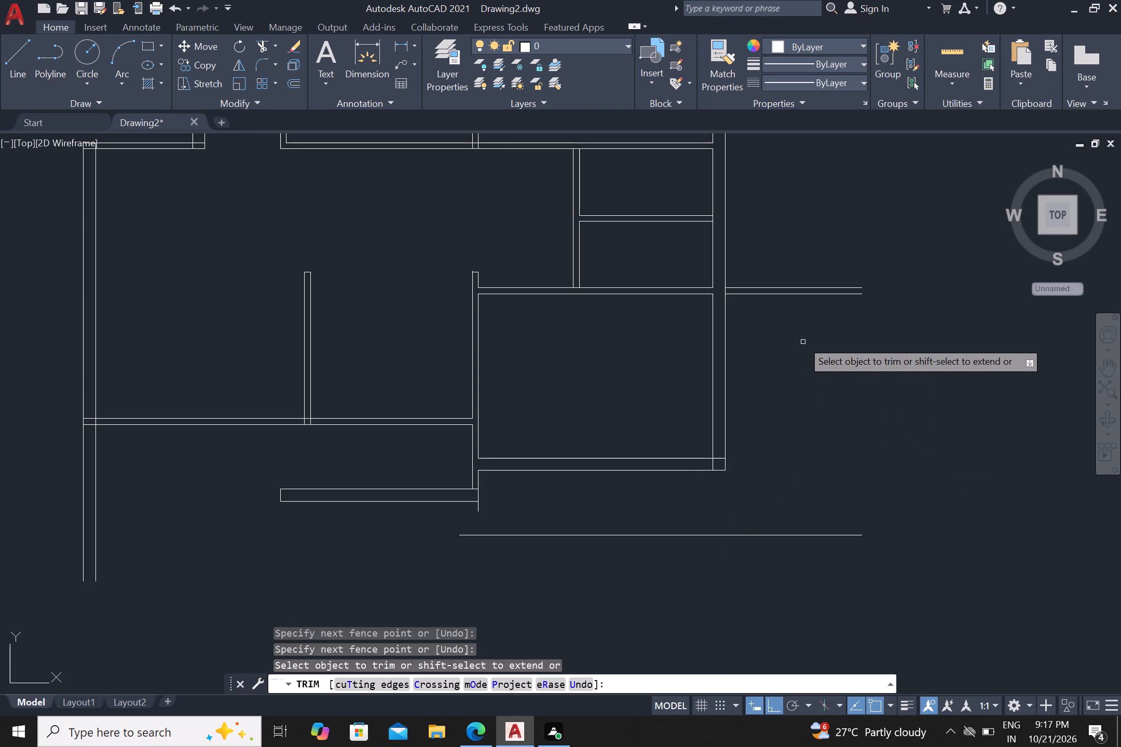
drag(785, 343, 780, 336)
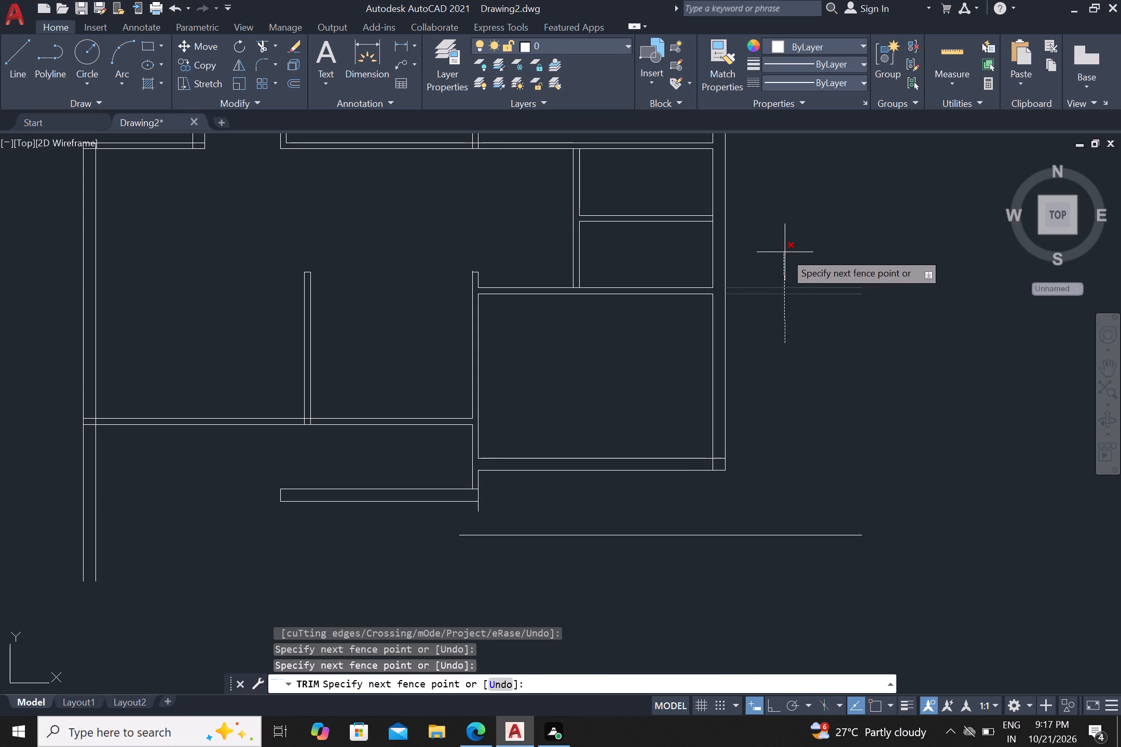
drag(788, 254, 791, 267)
Trim the crossing lines inside the outer wall corner at the far left, where the plan steps outward.
scroll(800, 341, down, 1)
middle_drag(789, 334, 780, 446)
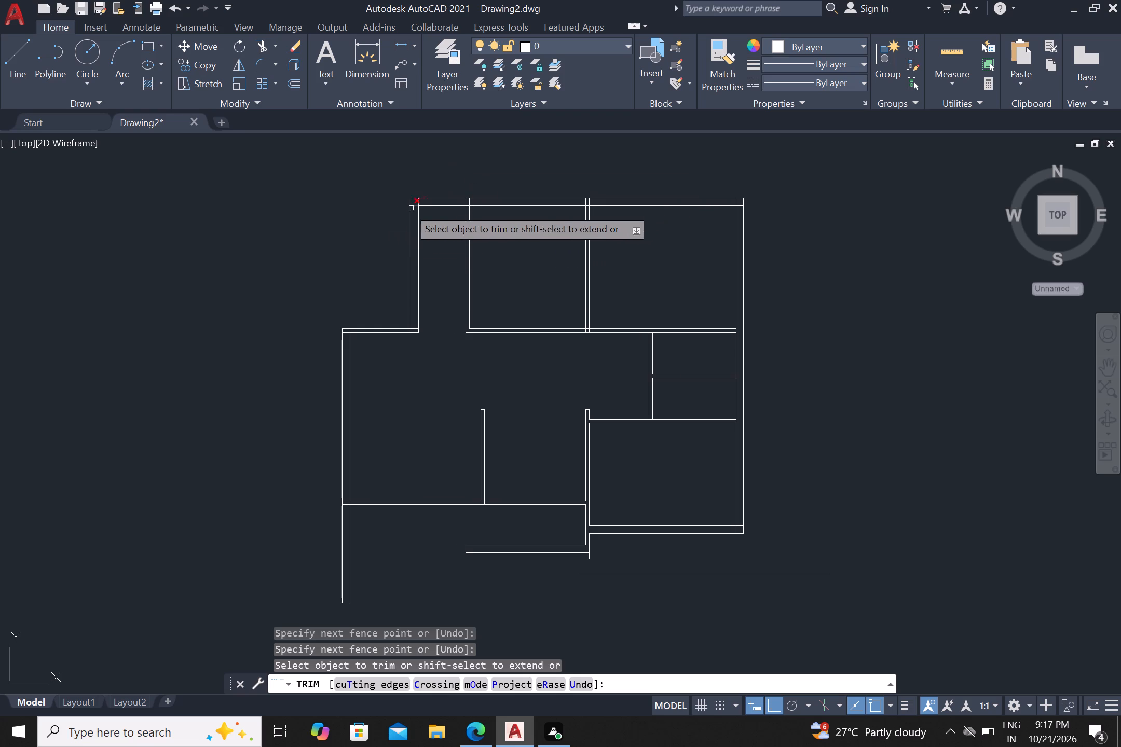
scroll(423, 235, up, 1)
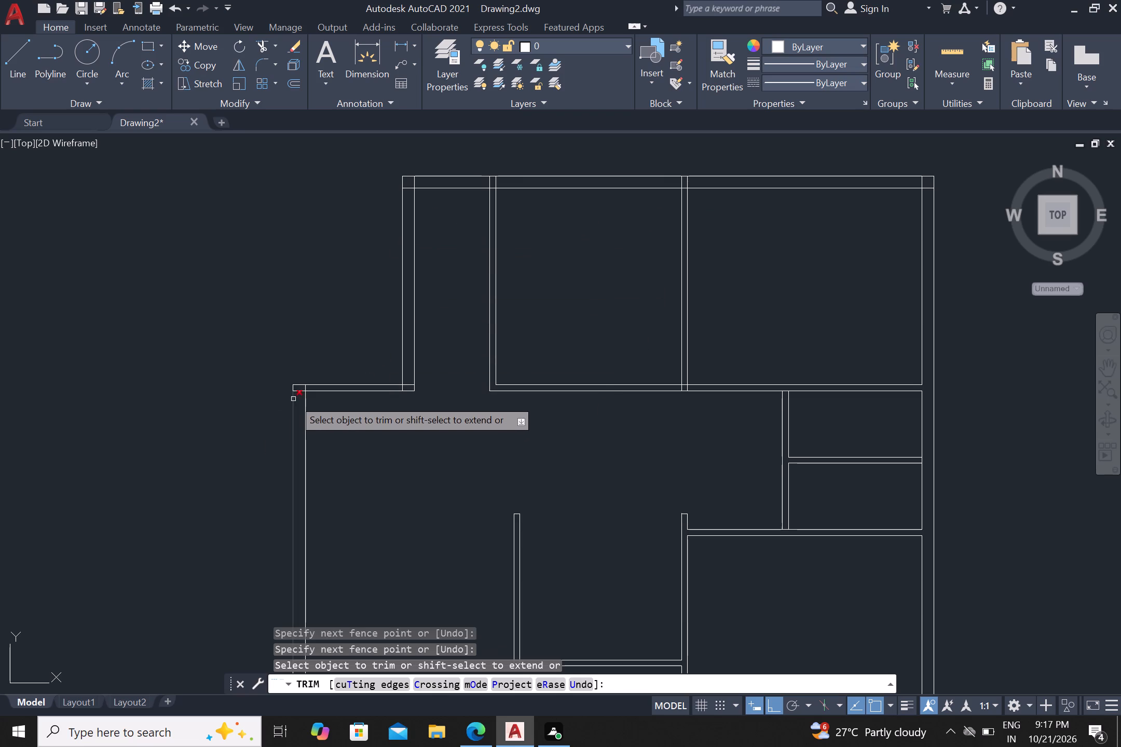
scroll(294, 399, up, 1)
click(303, 393)
click(305, 381)
scroll(305, 381, up, 2)
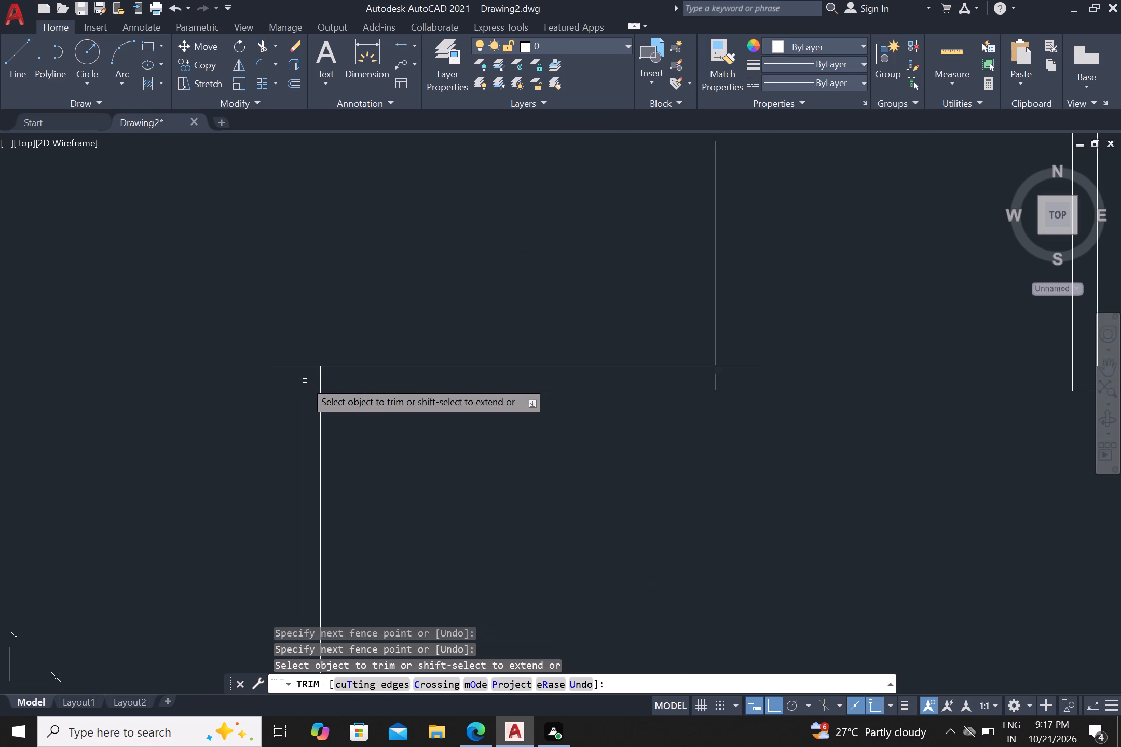
click(305, 381)
click(335, 384)
Trim the crossing lines where the upper-left outer vertical wall meets the stepped horizontal outer wall.
scroll(408, 398, down, 1)
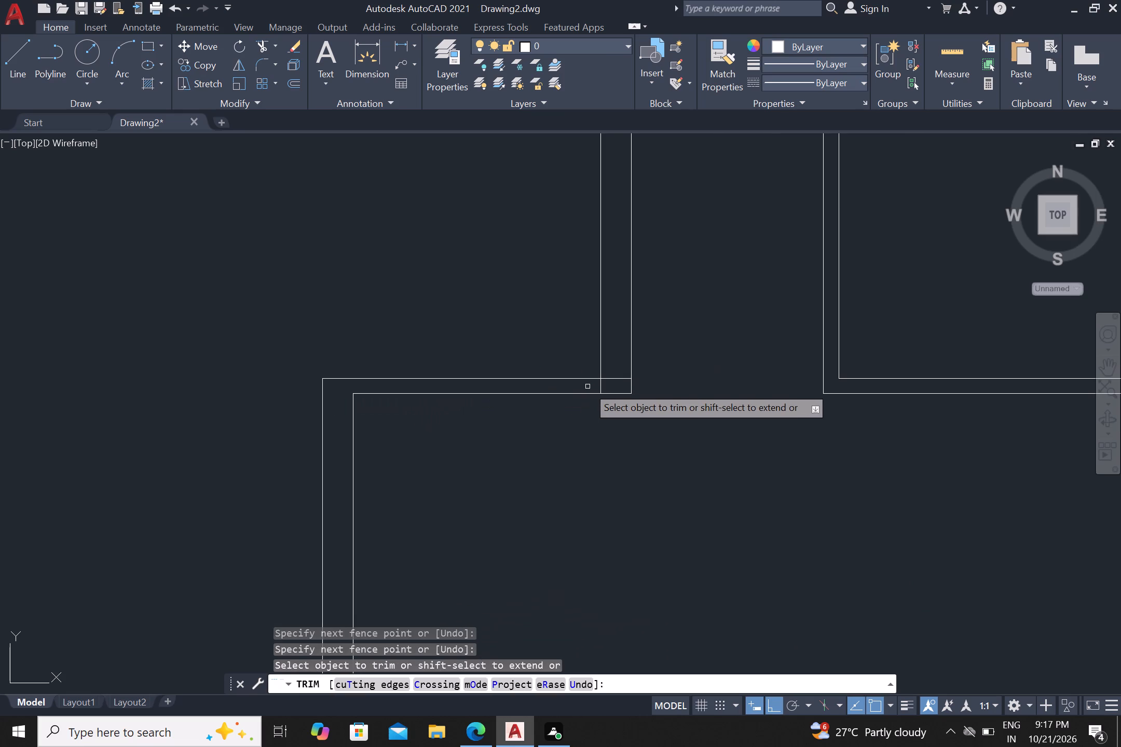
click(593, 386)
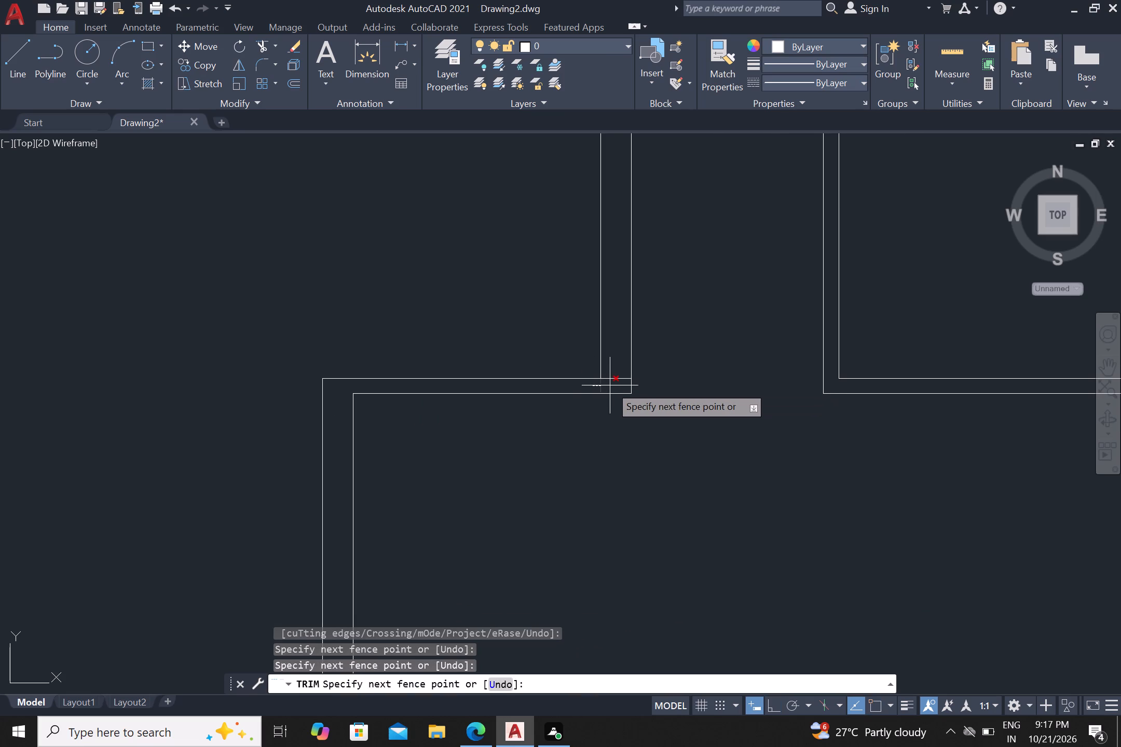
double_click(610, 385)
click(608, 374)
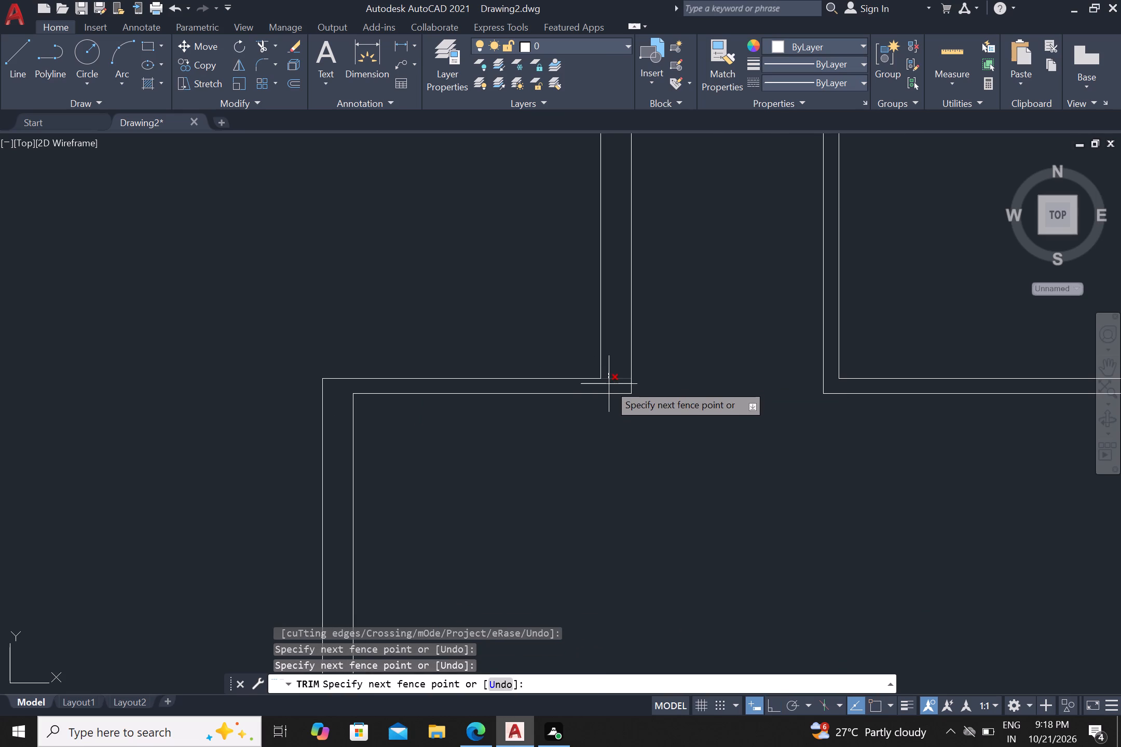
click(609, 384)
Trim the crossing lines in the top-left outer corner and the first interior wall's ends inside the top wall.
scroll(606, 382, down, 2)
middle_drag(620, 215, 539, 363)
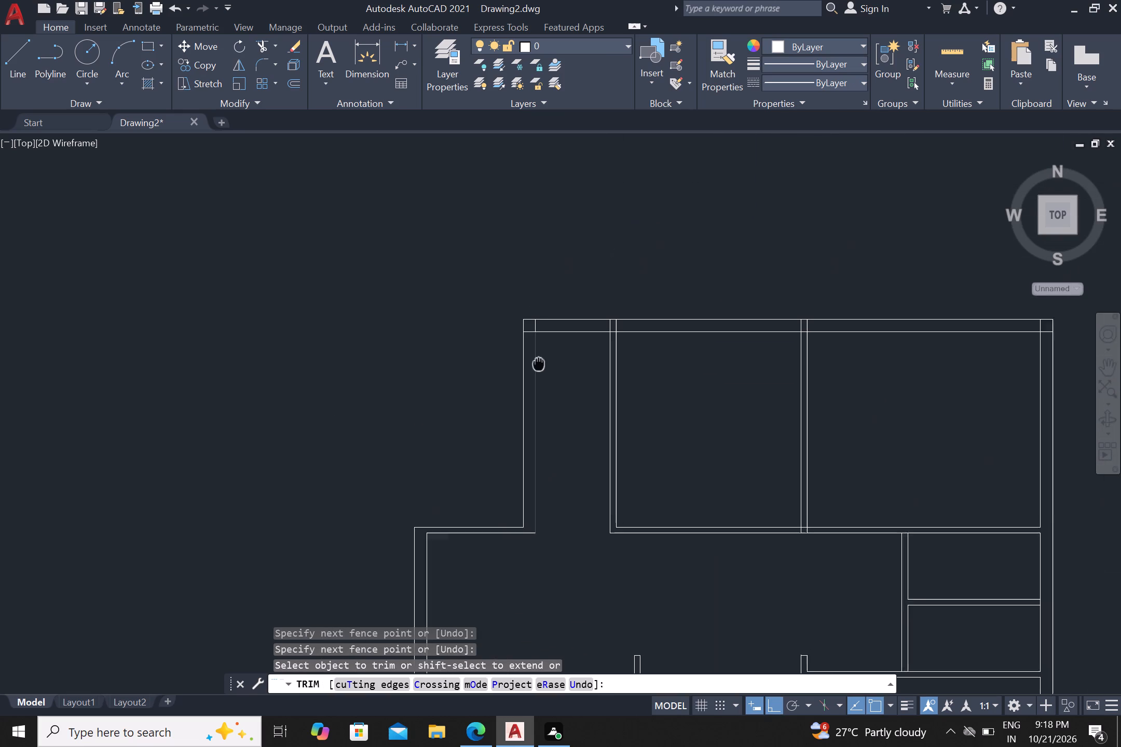
middle_drag(539, 363, 535, 369)
scroll(536, 338, up, 1)
click(517, 344)
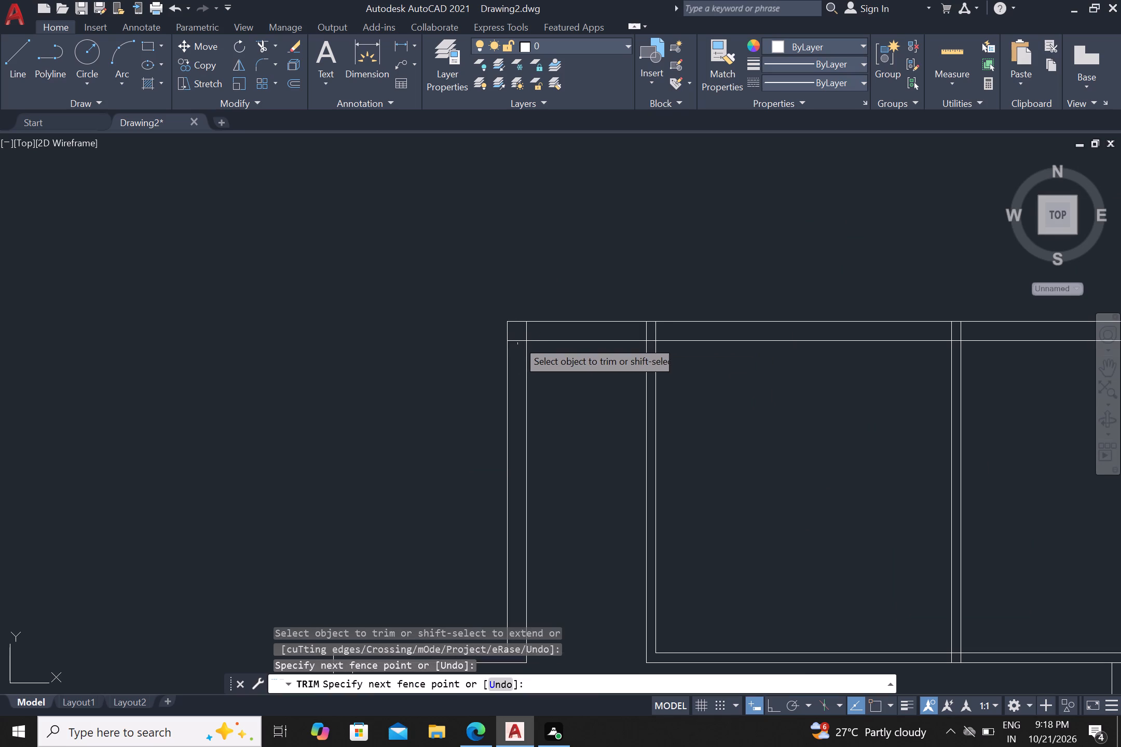
double_click(520, 330)
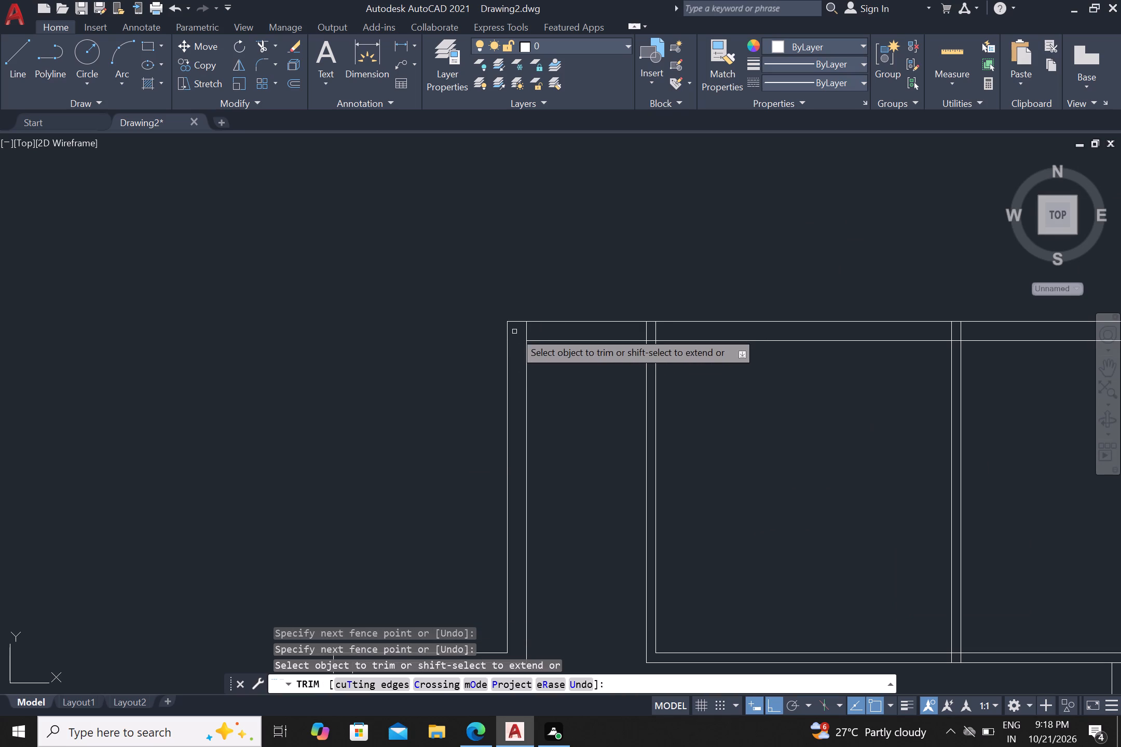
drag(514, 331, 520, 331)
click(689, 328)
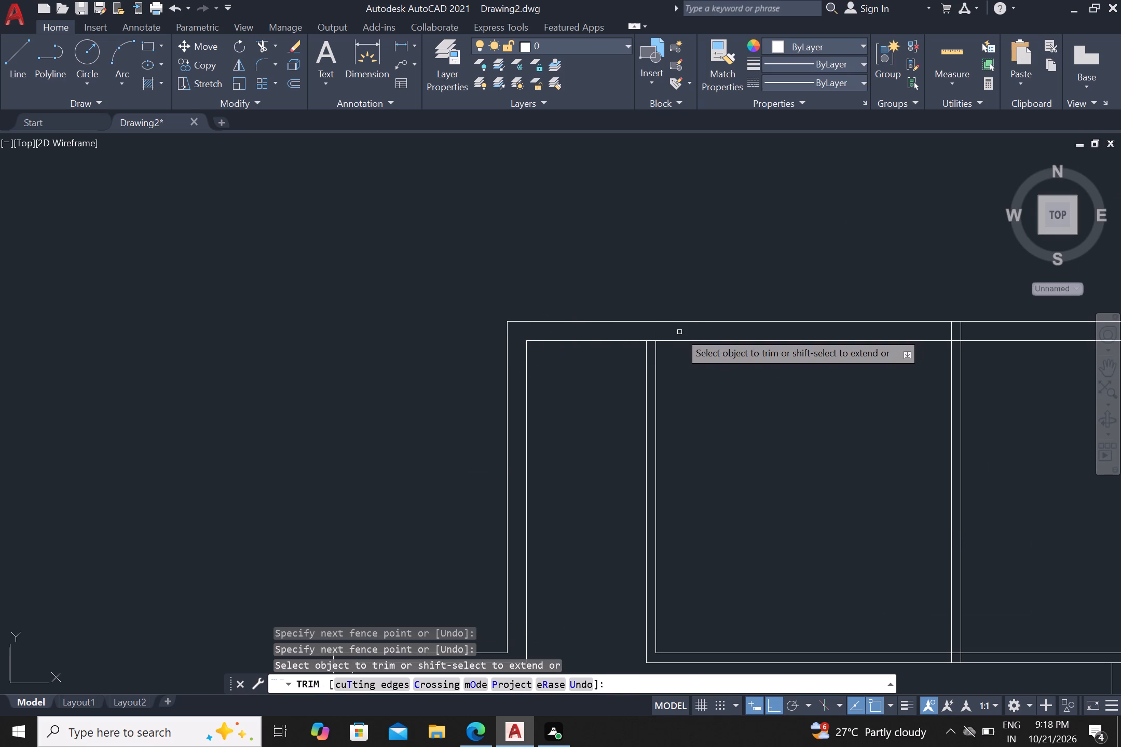
Trim the ends of the interior wall between the two top rooms where they run into the top outer wall.
scroll(679, 332, down, 1)
scroll(804, 351, down, 3)
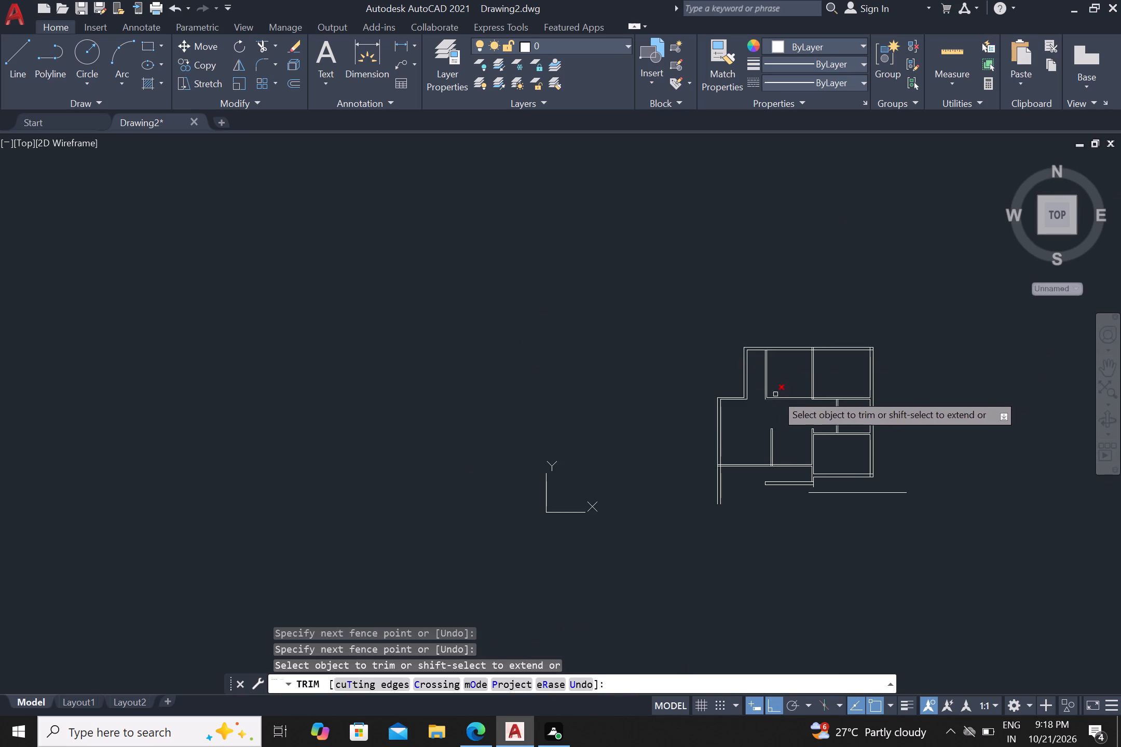
scroll(794, 361, up, 1)
middle_drag(798, 355, 783, 355)
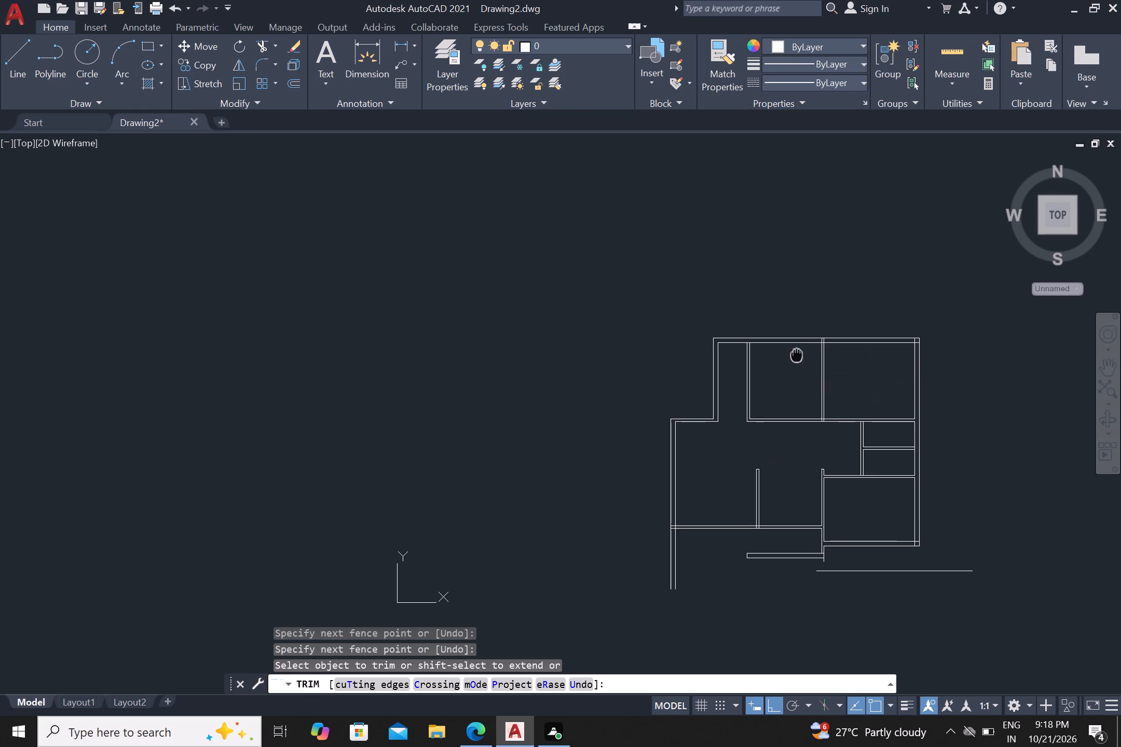
middle_drag(783, 355, 611, 353)
scroll(611, 353, up, 3)
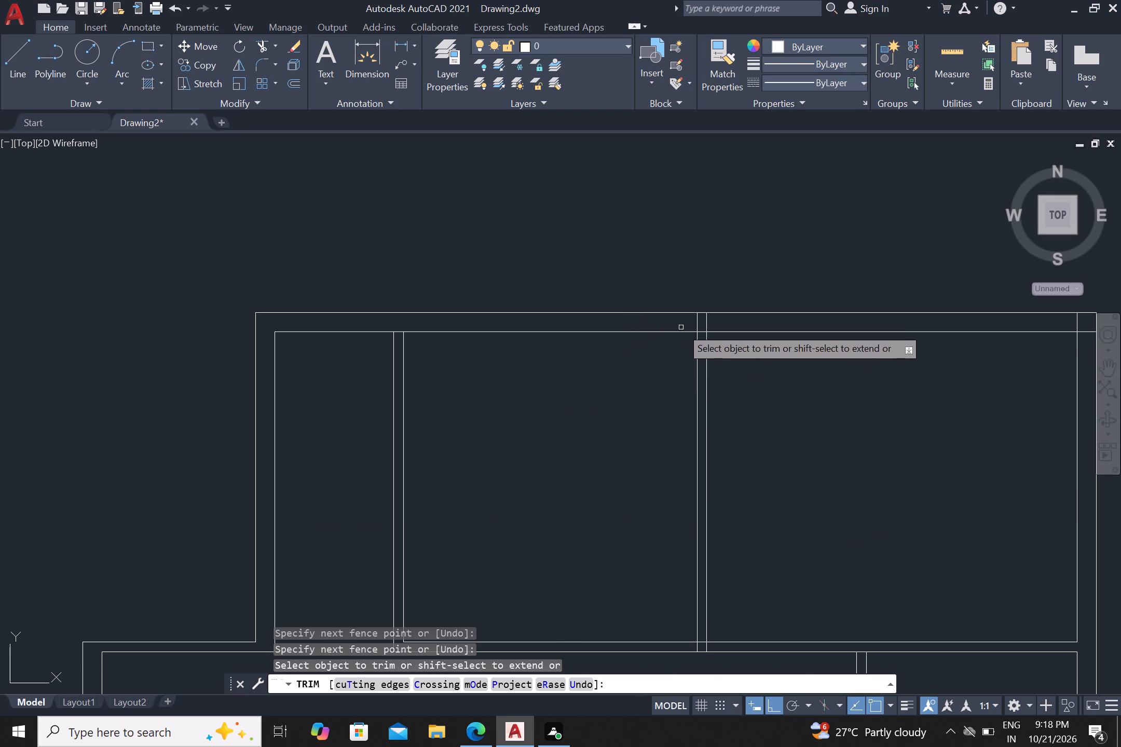
click(681, 327)
click(718, 321)
Trim the crossing lines inside the top-right outer wall corner.
scroll(720, 320, down, 2)
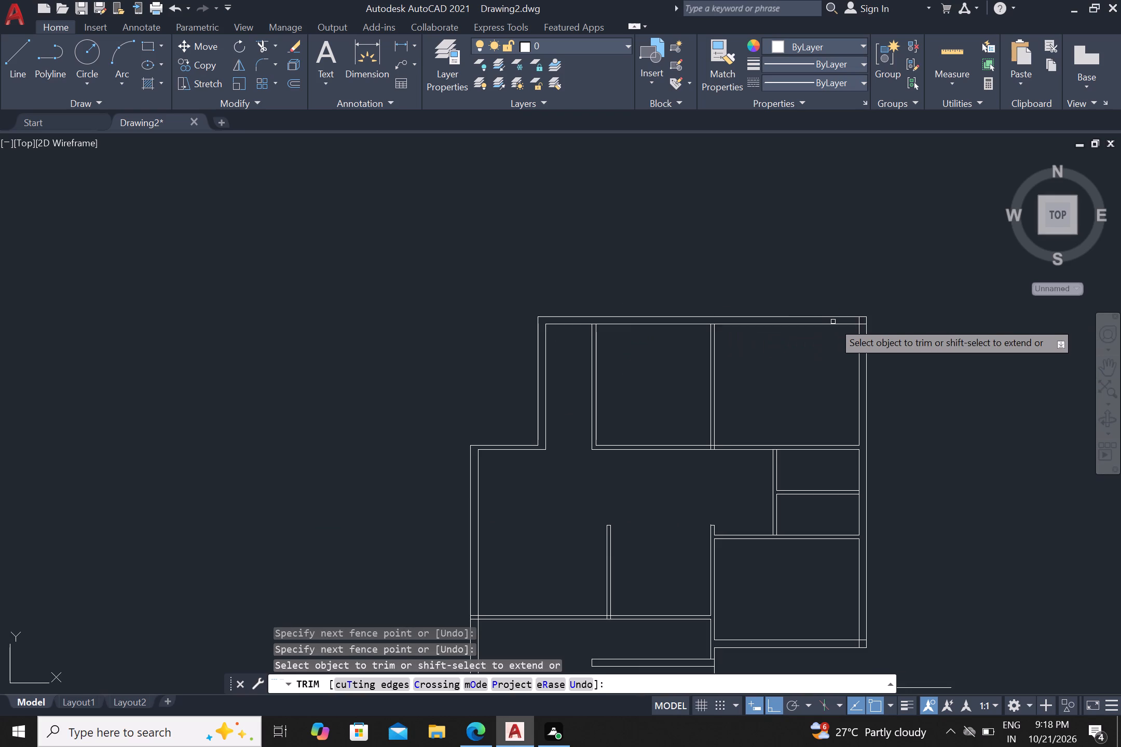
scroll(836, 322, up, 3)
click(901, 317)
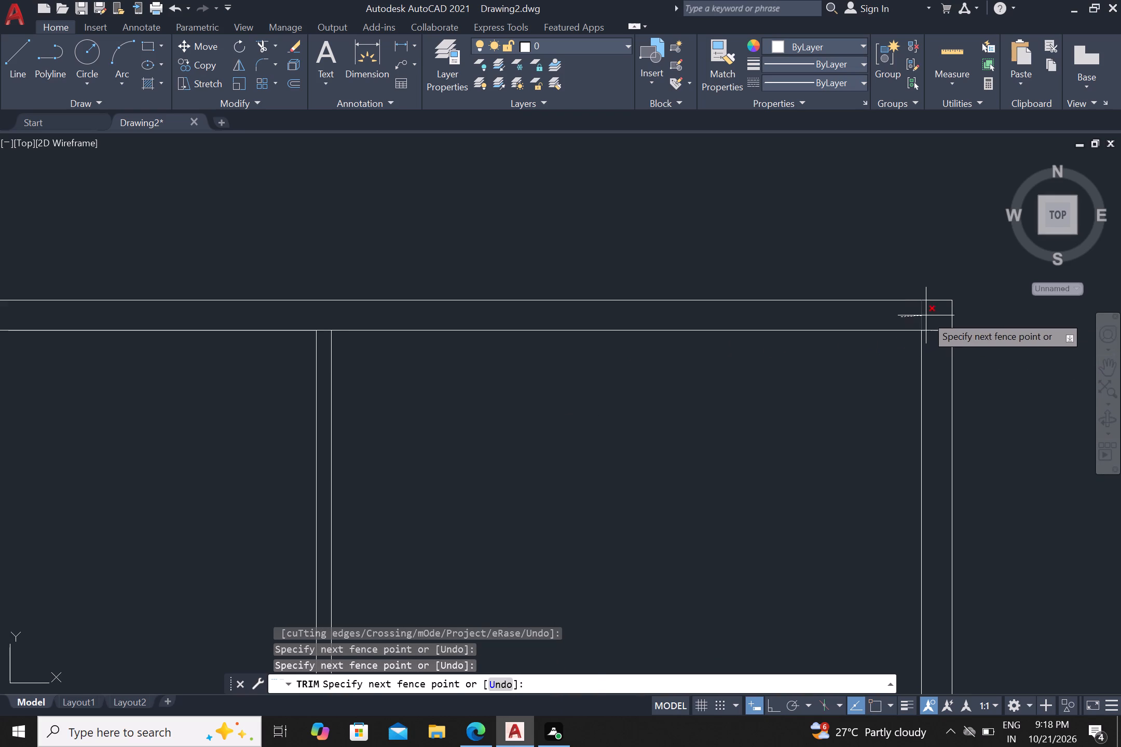
double_click(927, 315)
click(933, 321)
click(932, 337)
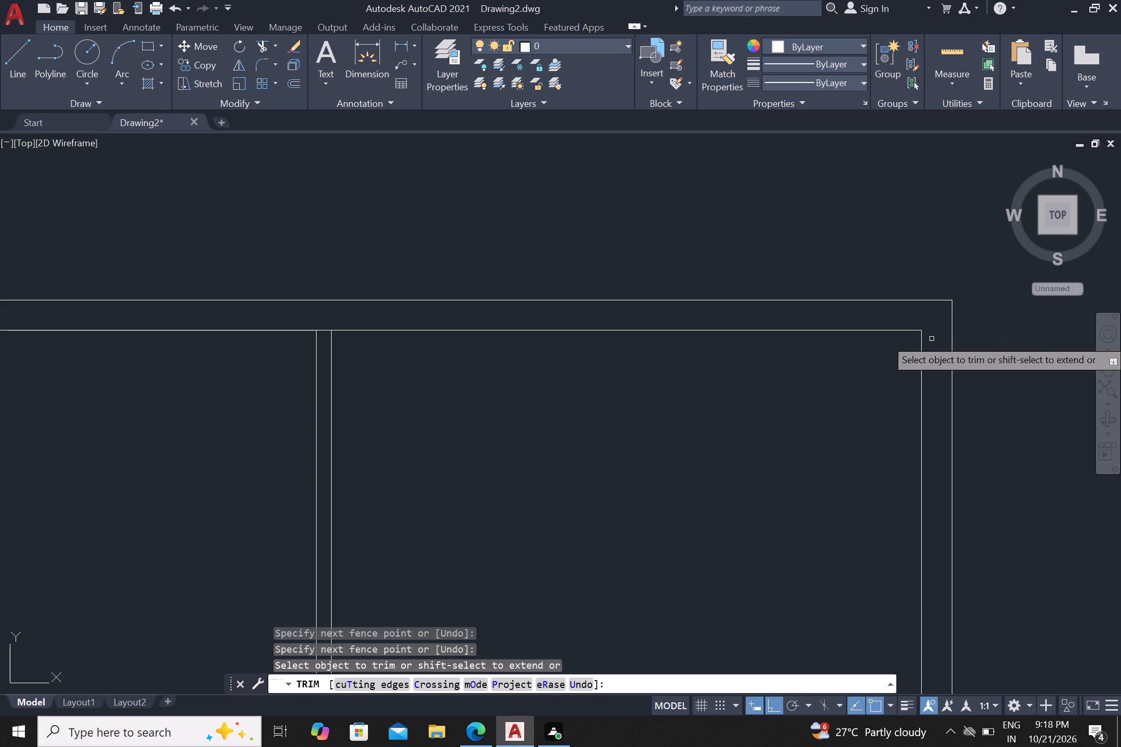
Trim the junction where the wall between the two top rooms meets the horizontal wall below them.
scroll(929, 339, down, 3)
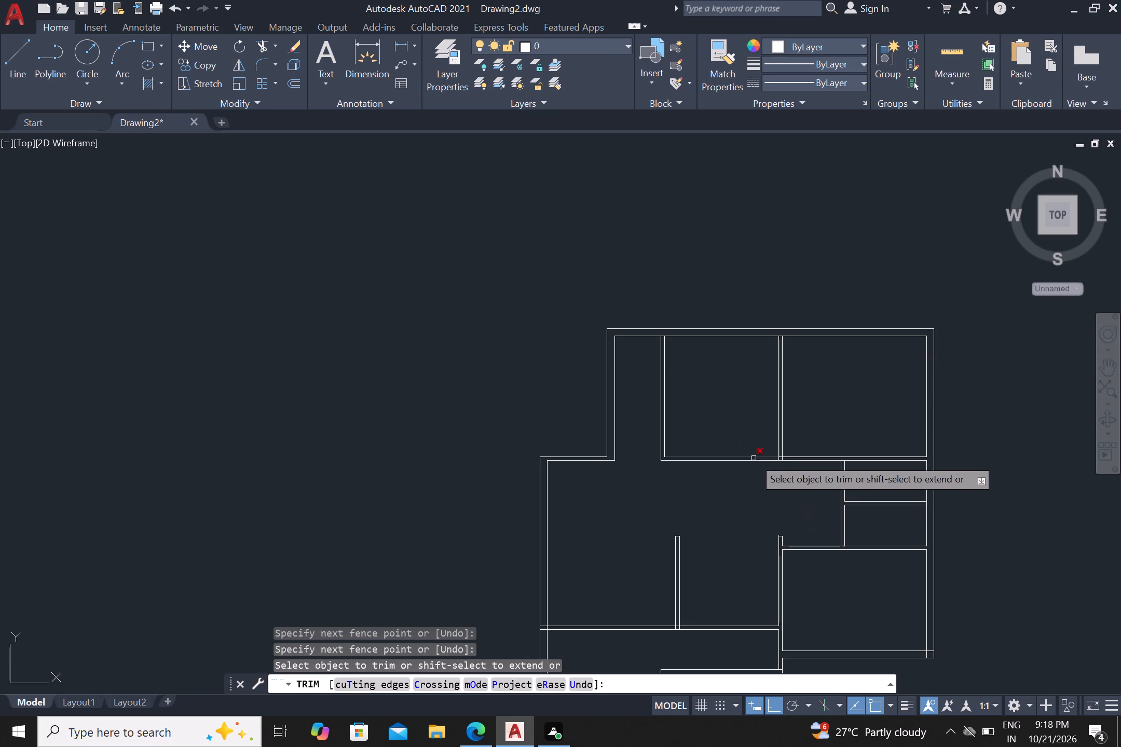
scroll(790, 436, up, 2)
scroll(750, 469, up, 2)
click(792, 514)
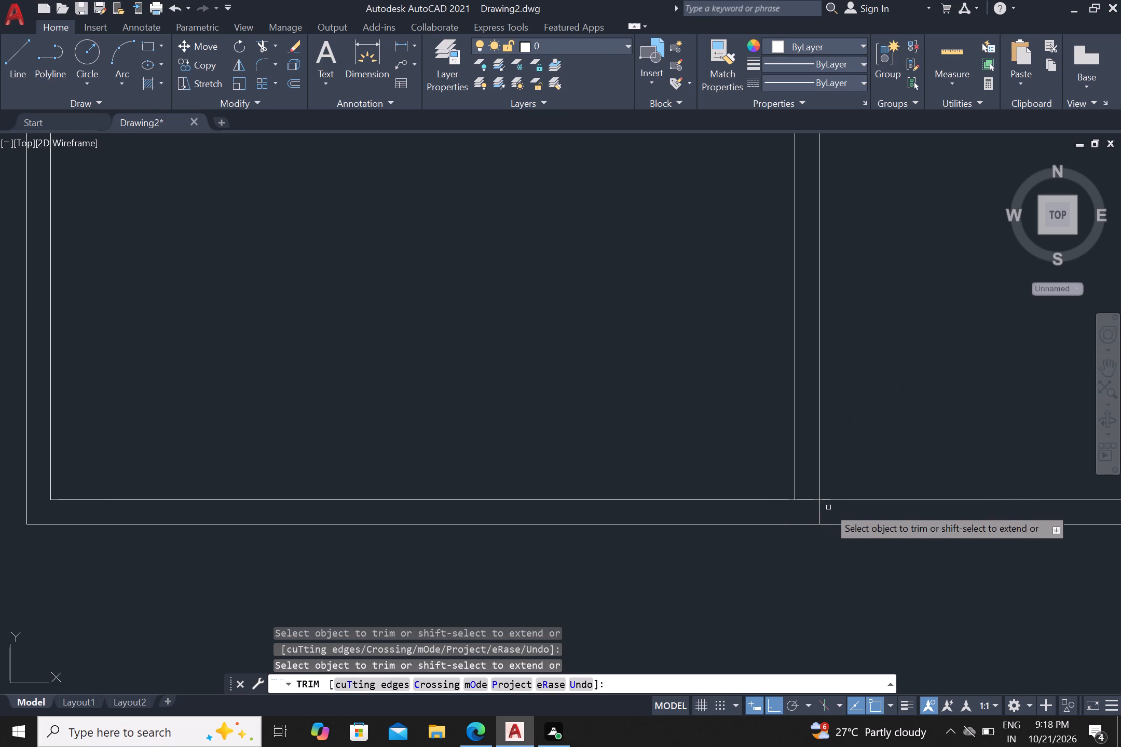
click(829, 508)
click(809, 509)
Remove the upper line and left end cap of the short horizontal wall at the bottom of the plan.
scroll(806, 508, down, 4)
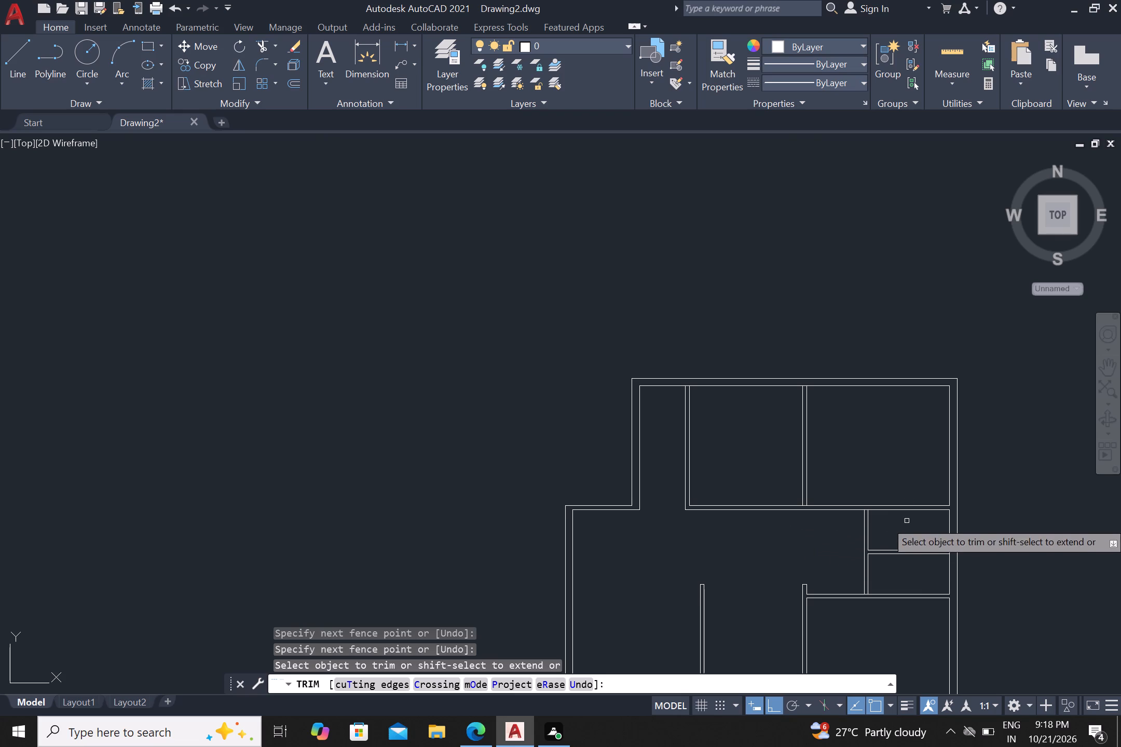
scroll(683, 559, down, 1)
middle_drag(737, 566, 553, 370)
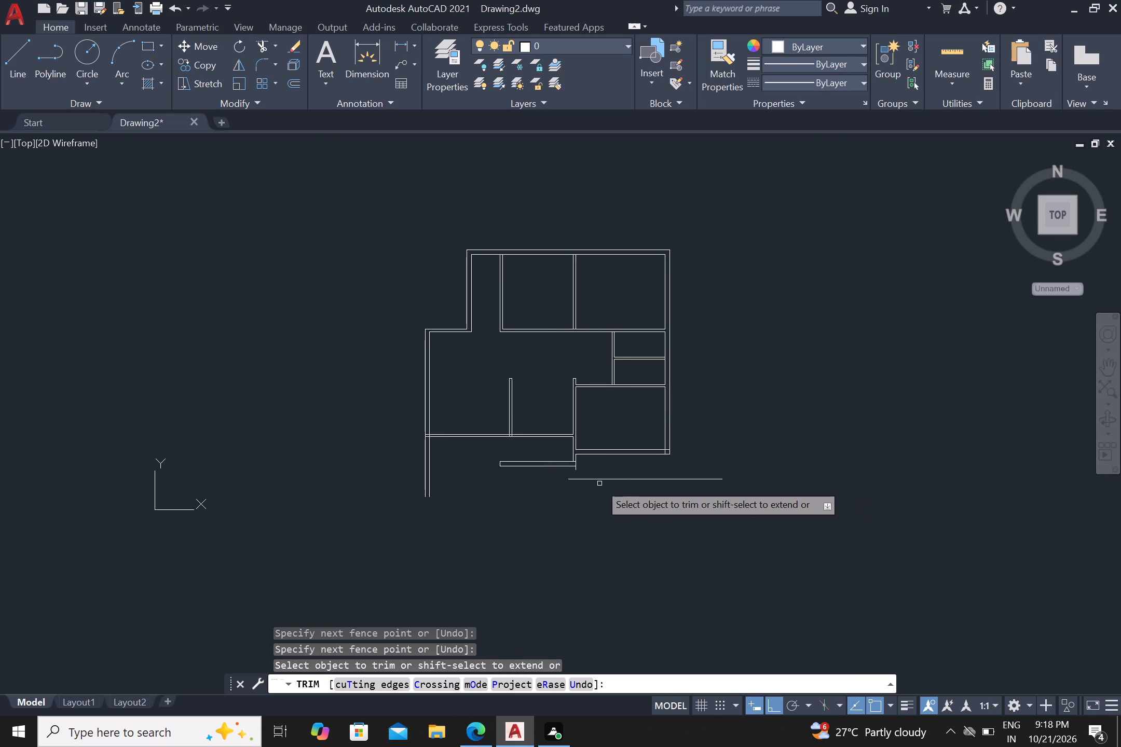
scroll(599, 483, up, 1)
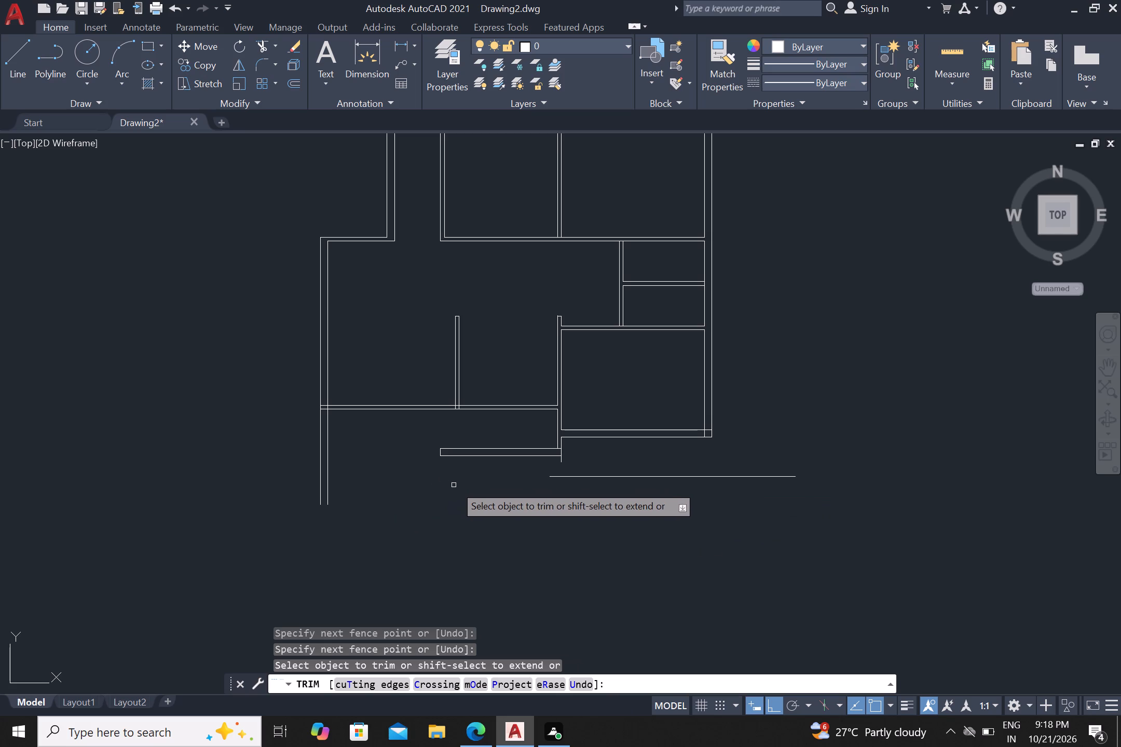
click(470, 447)
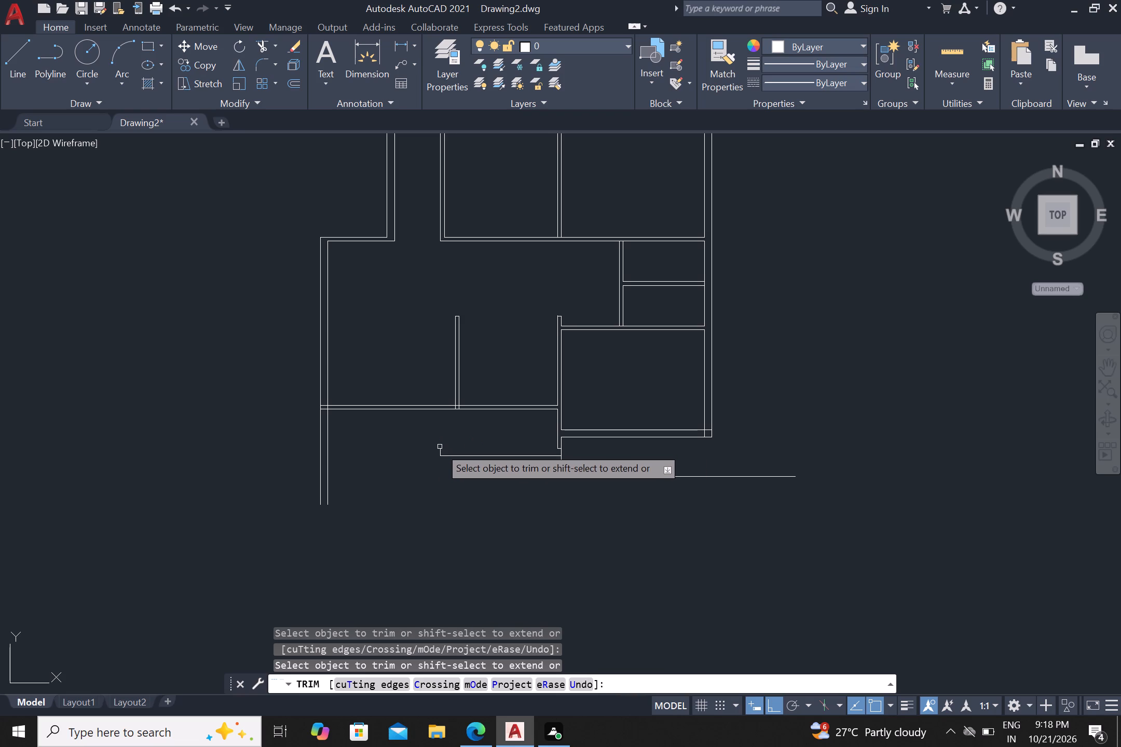
click(440, 448)
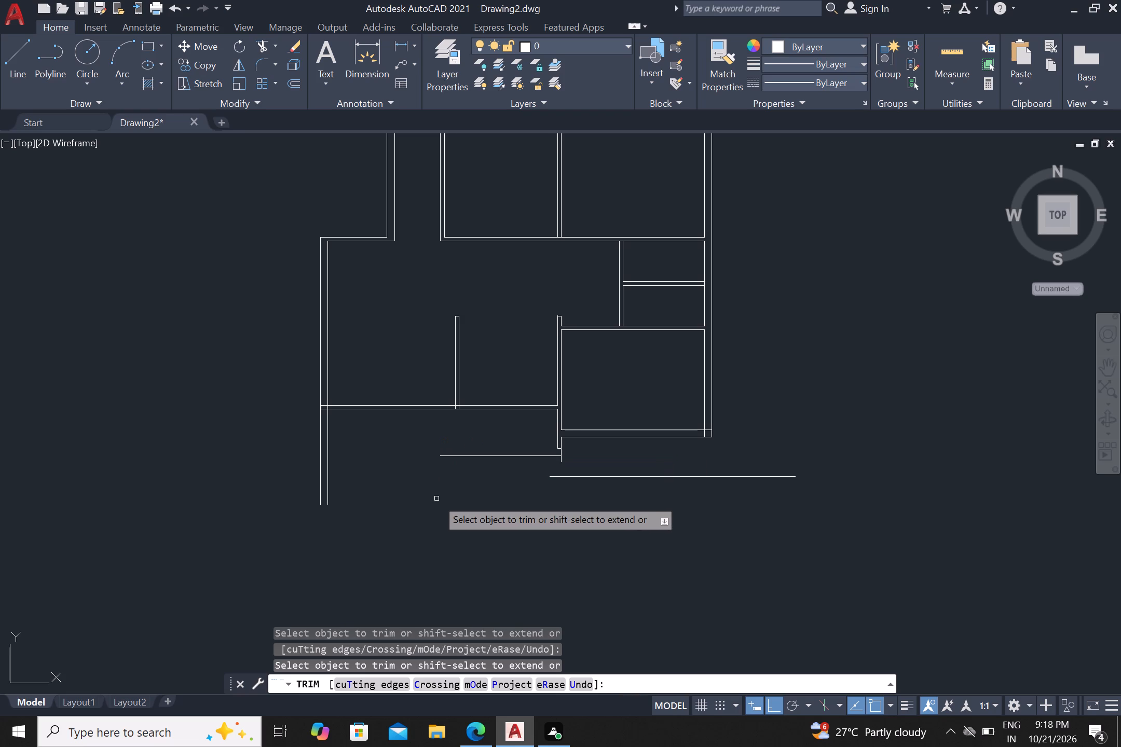
key(Escape)
Draw a horizontal line continuing the short bottom wall line from its left end to beyond the left outer wall.
key(l)
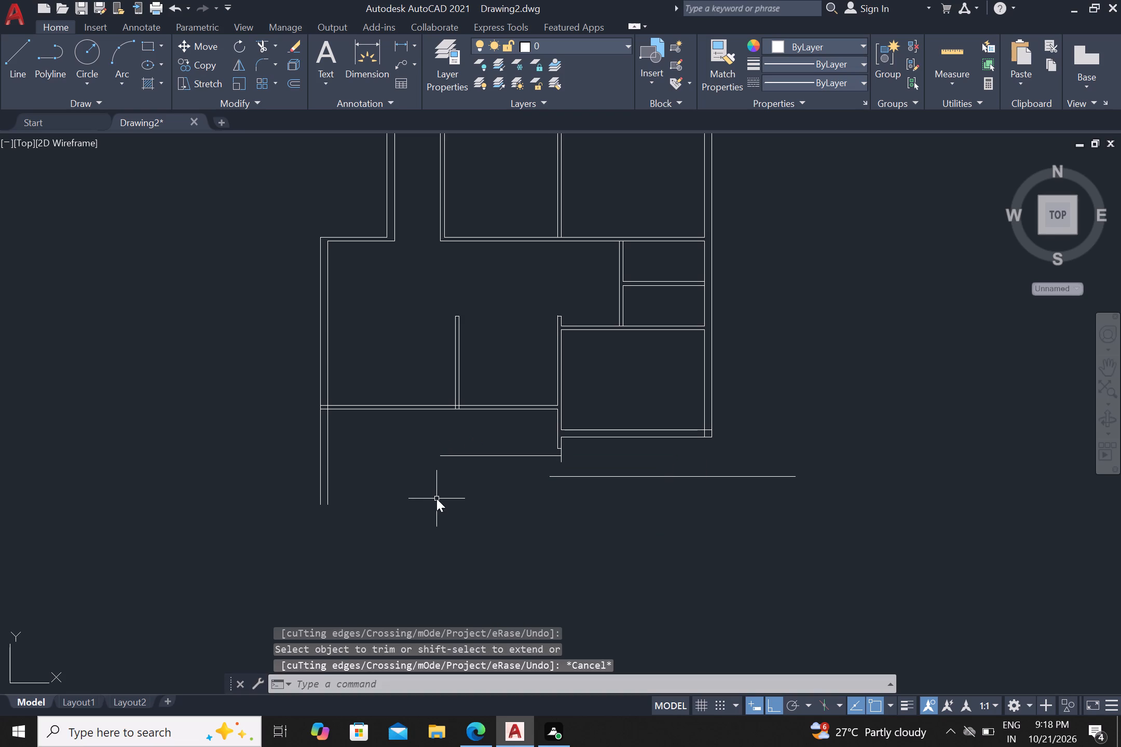
key(Return)
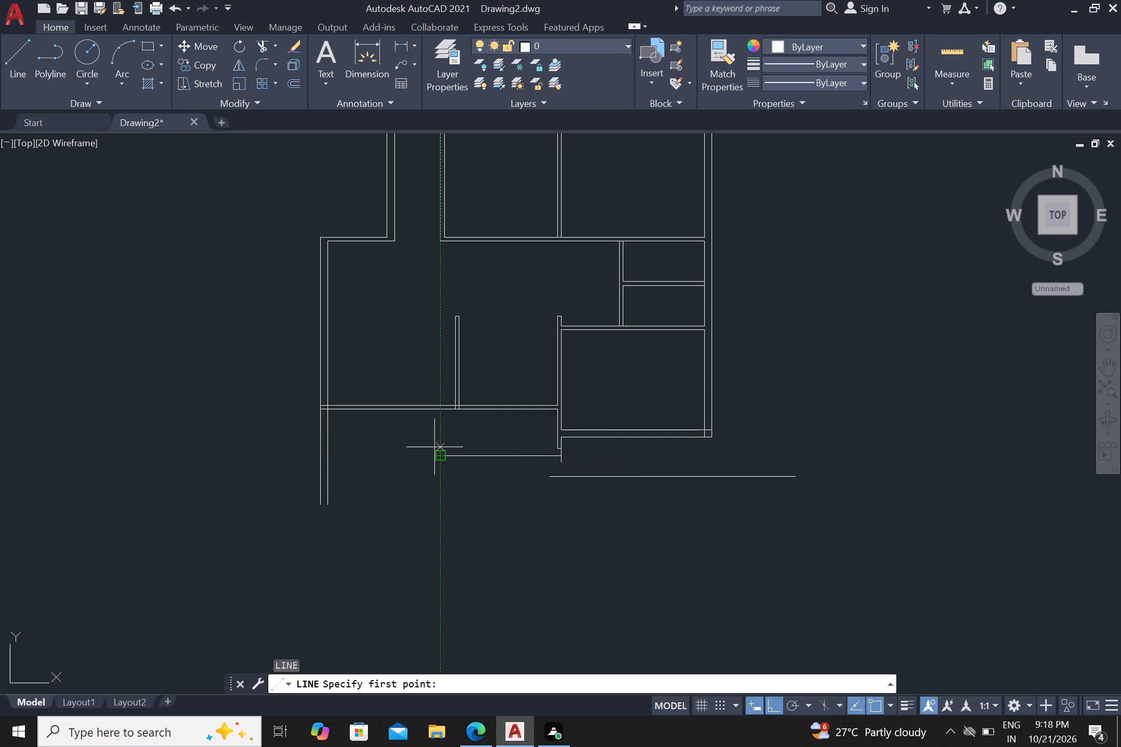
click(440, 453)
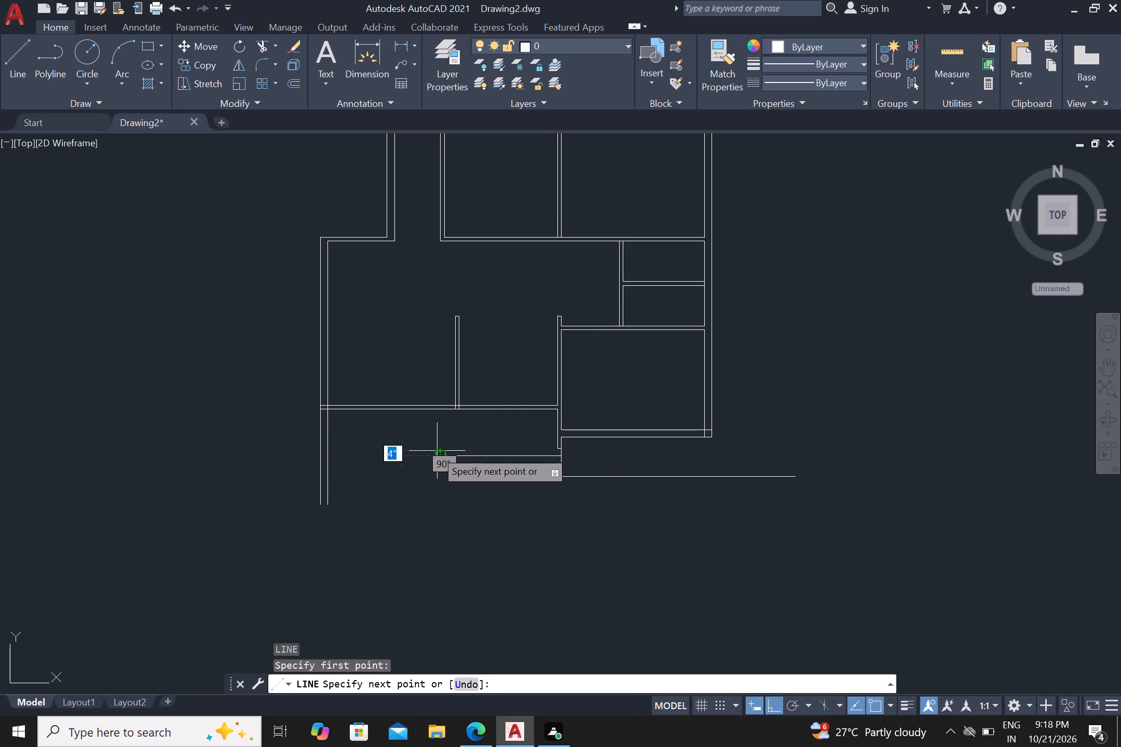
click(286, 466)
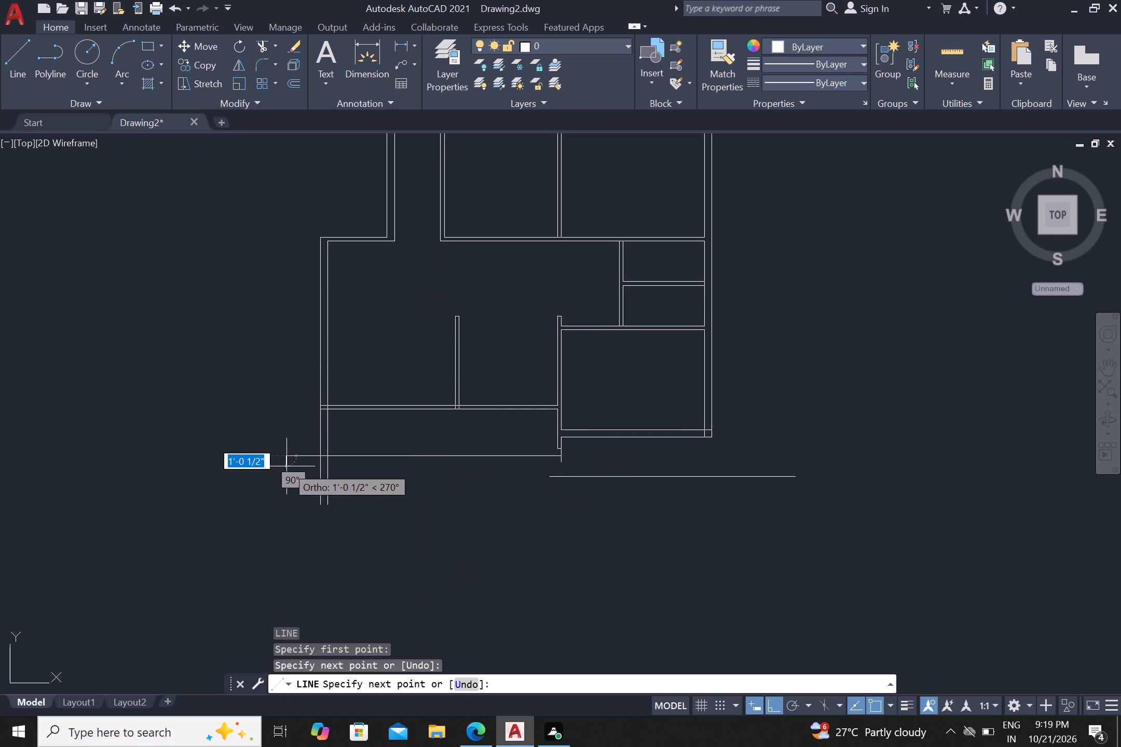
key(Escape)
Trim the line ends overshooting the plan's bottom-left outer corner, including the left outer wall's tails below the bottom line.
text(tr)
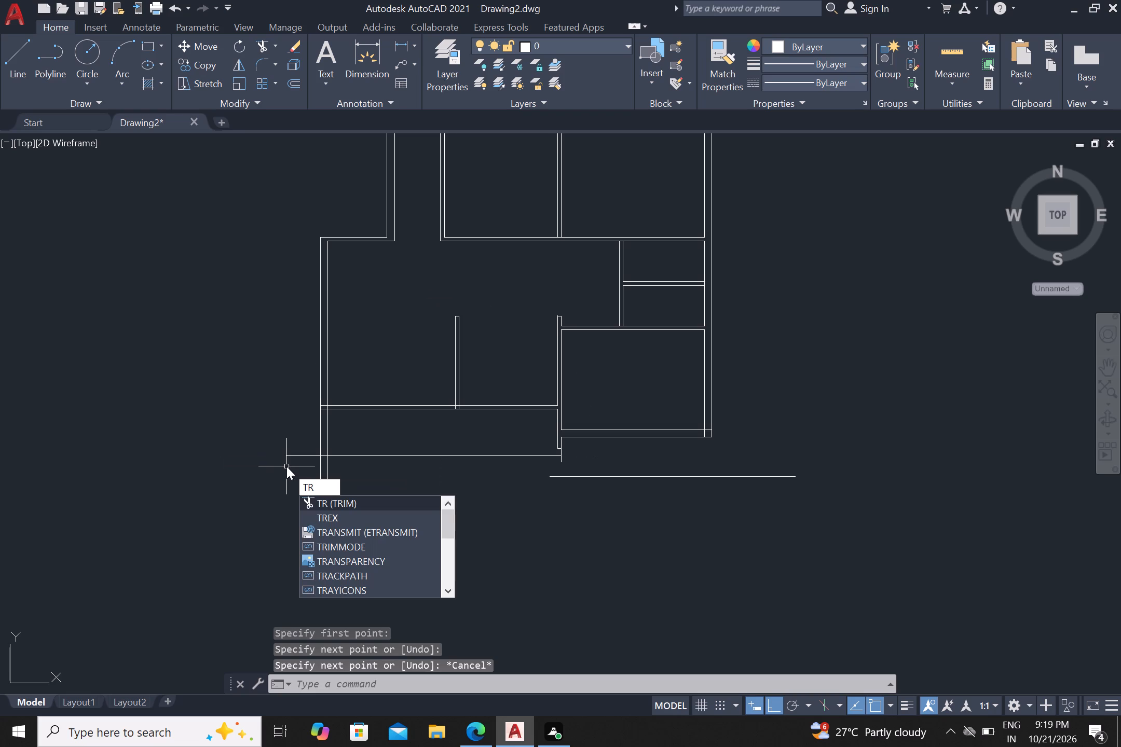
key(Return)
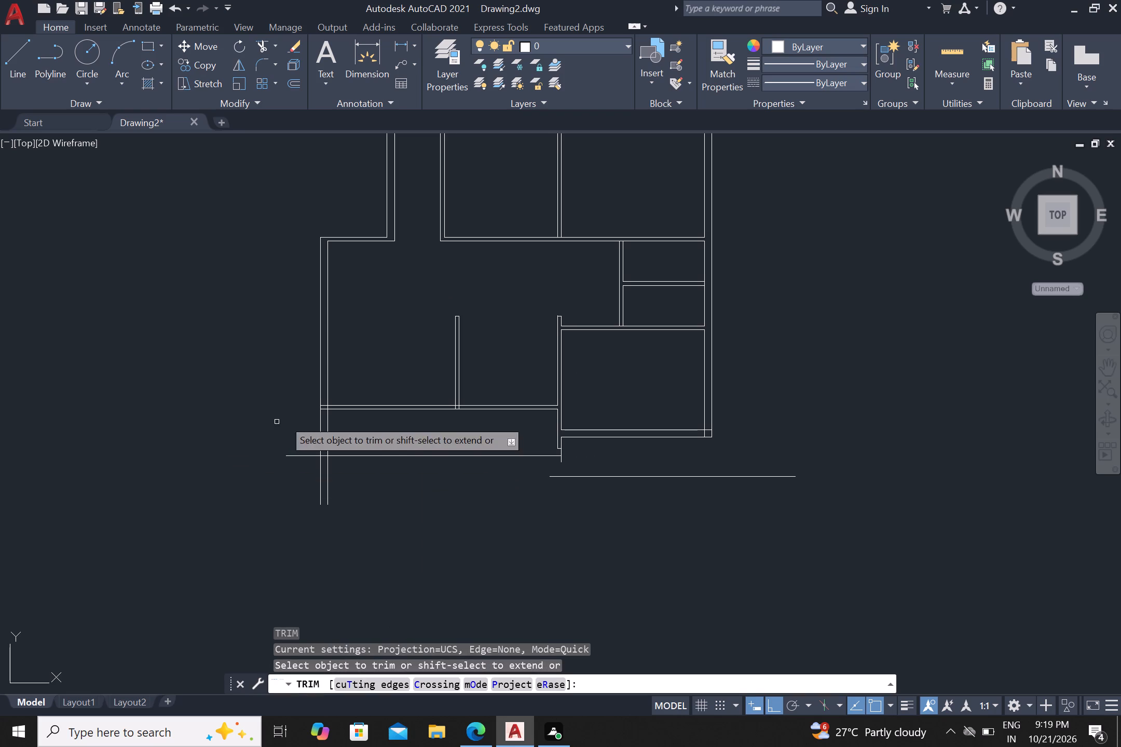
drag(286, 438, 292, 449)
drag(343, 489, 337, 485)
click(294, 448)
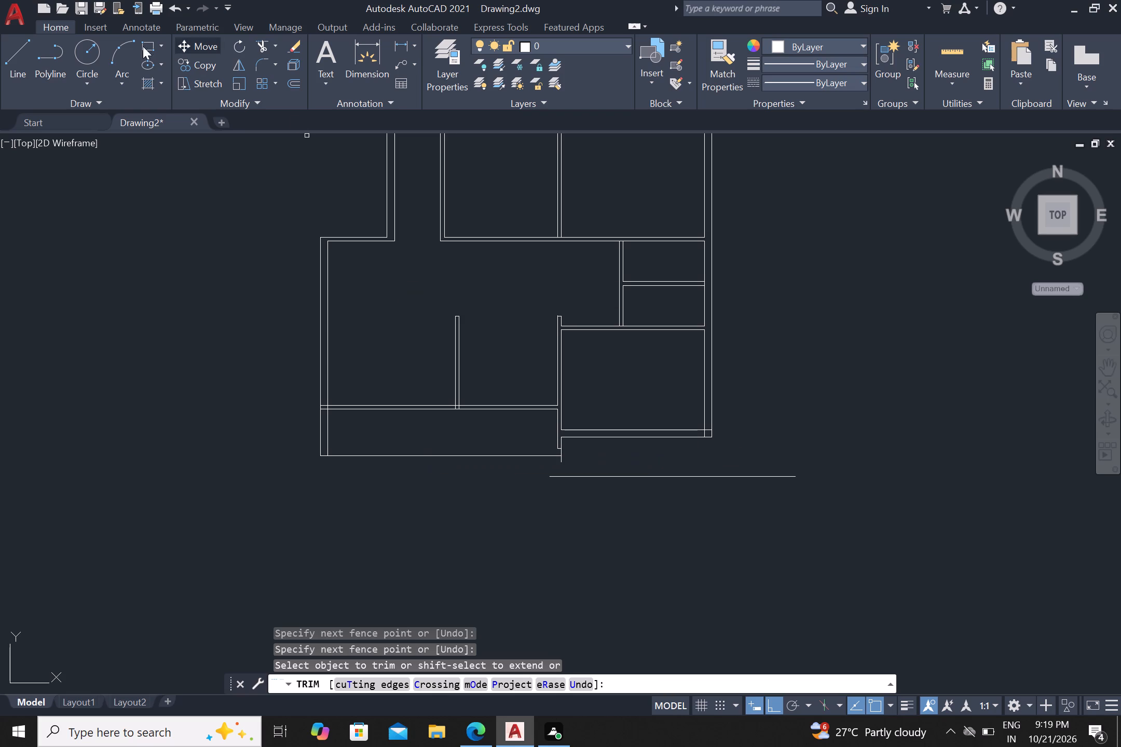
Draw two vertical lines, each about 8'-7" long, continuing both faces of the middle interior wall down past the bottom line.
click(15, 53)
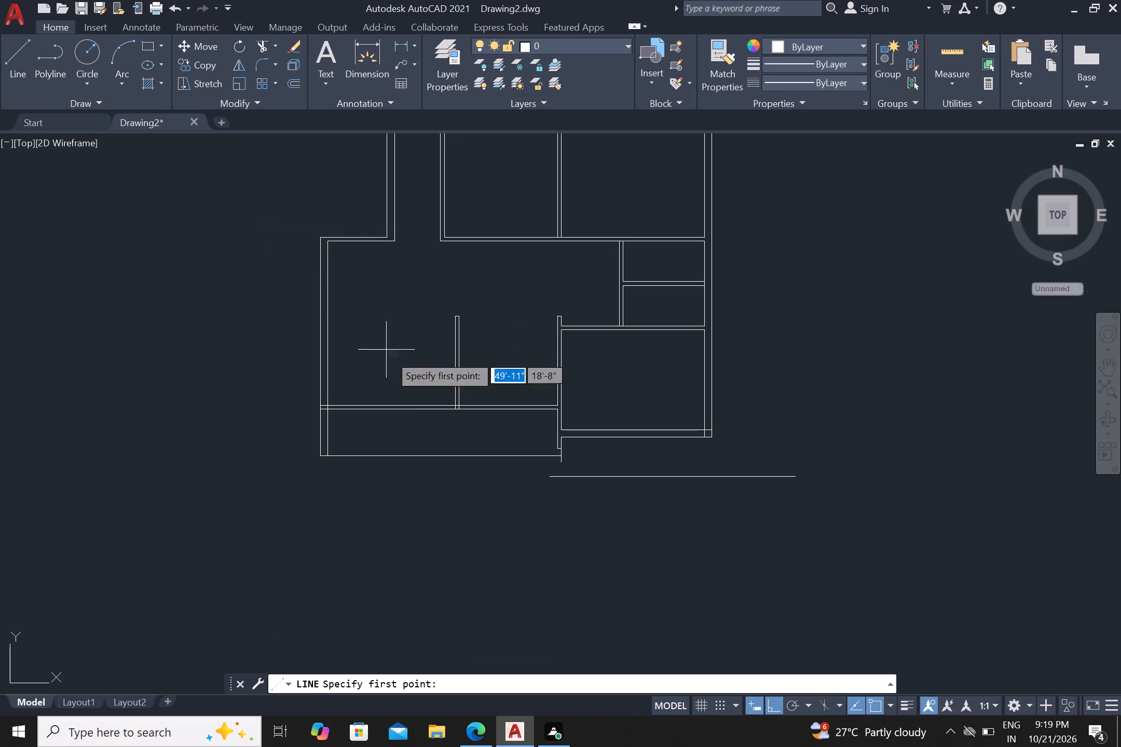
scroll(464, 454, up, 2)
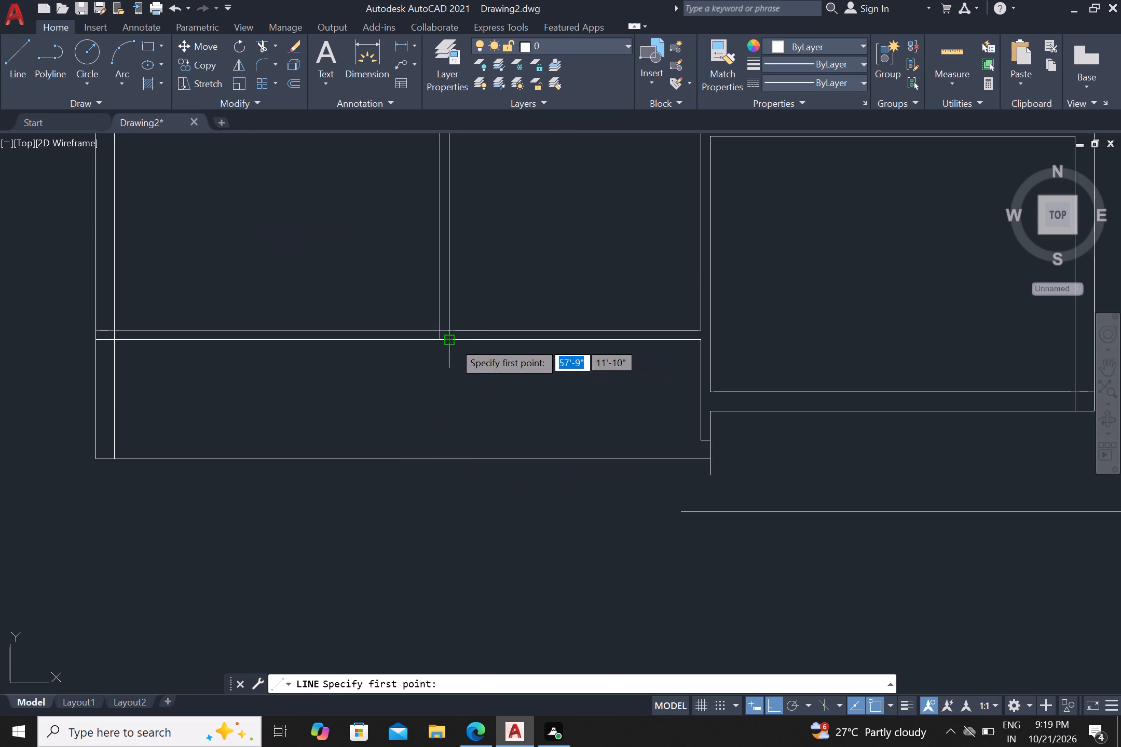
drag(454, 342, 457, 353)
click(487, 550)
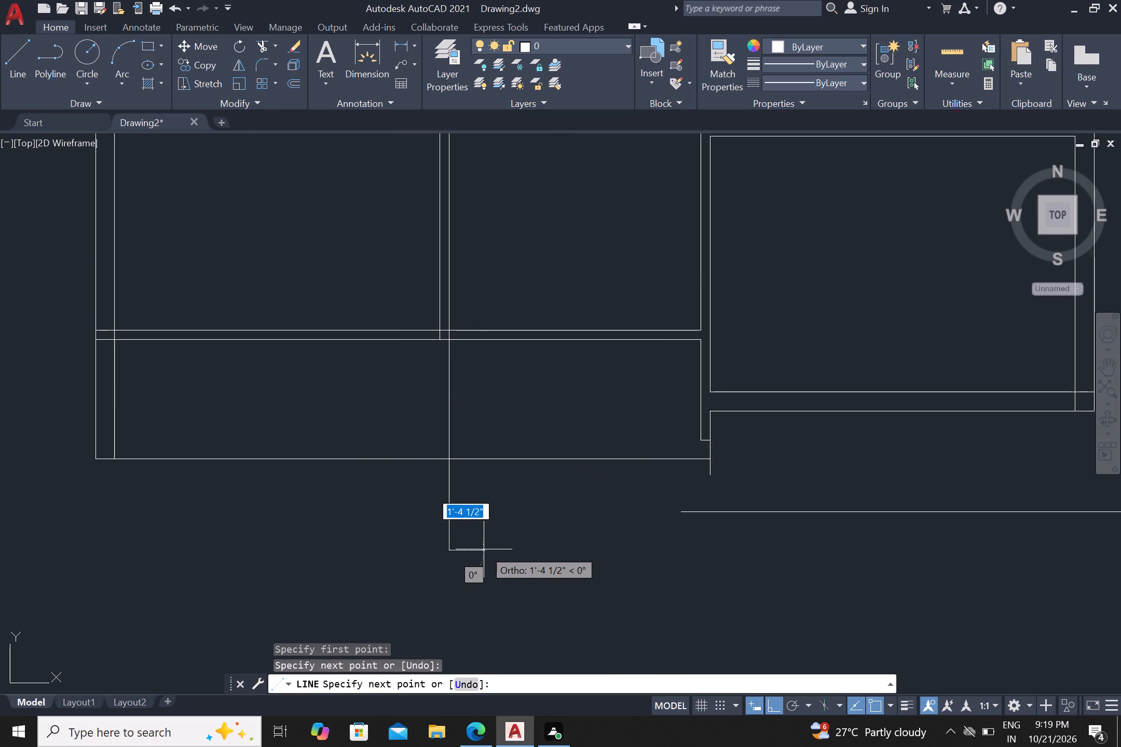
key(Escape)
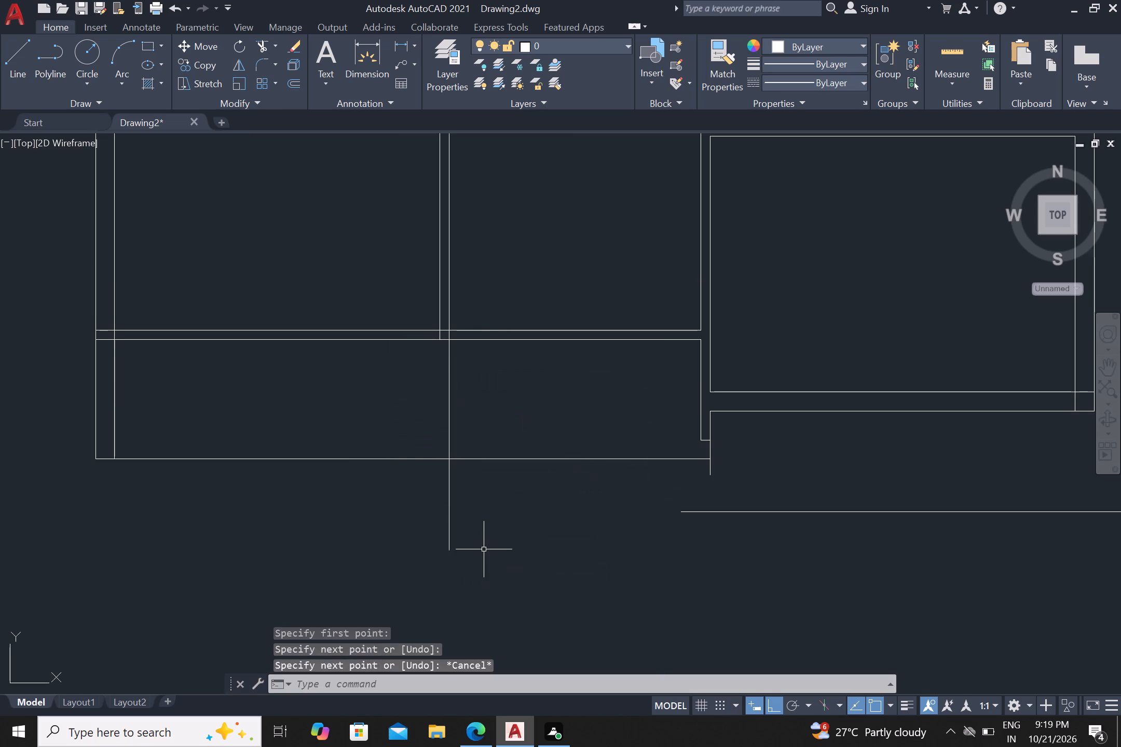
key(Return)
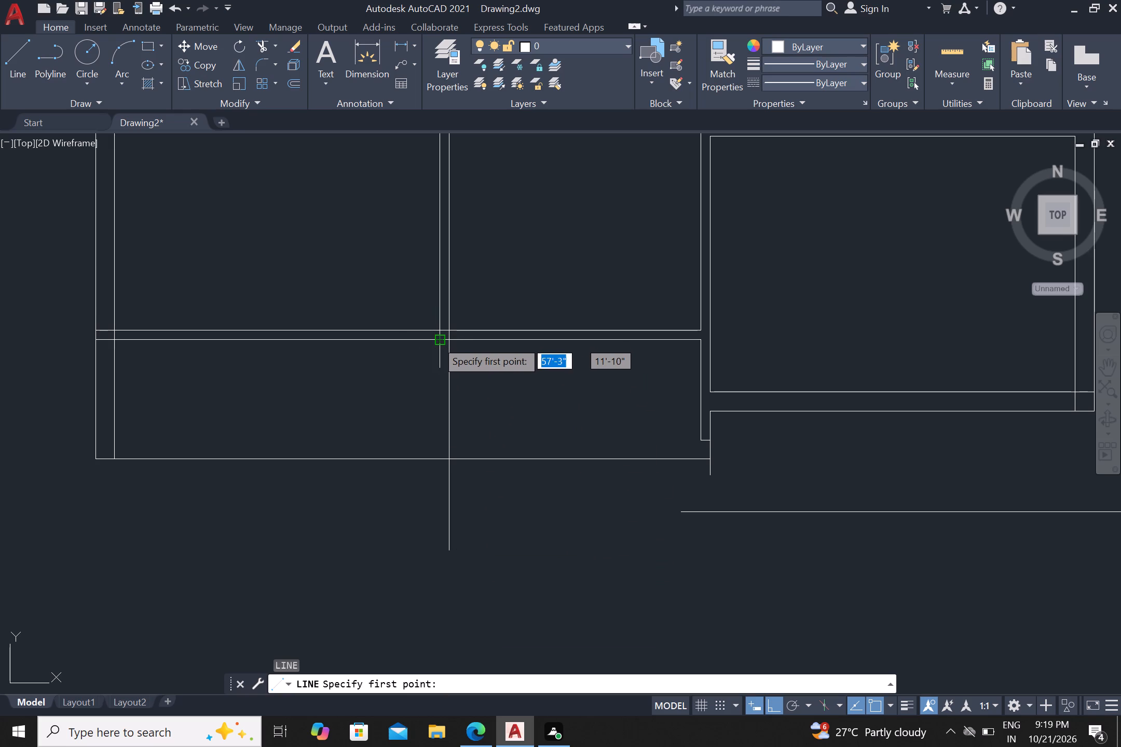
drag(436, 340, 439, 348)
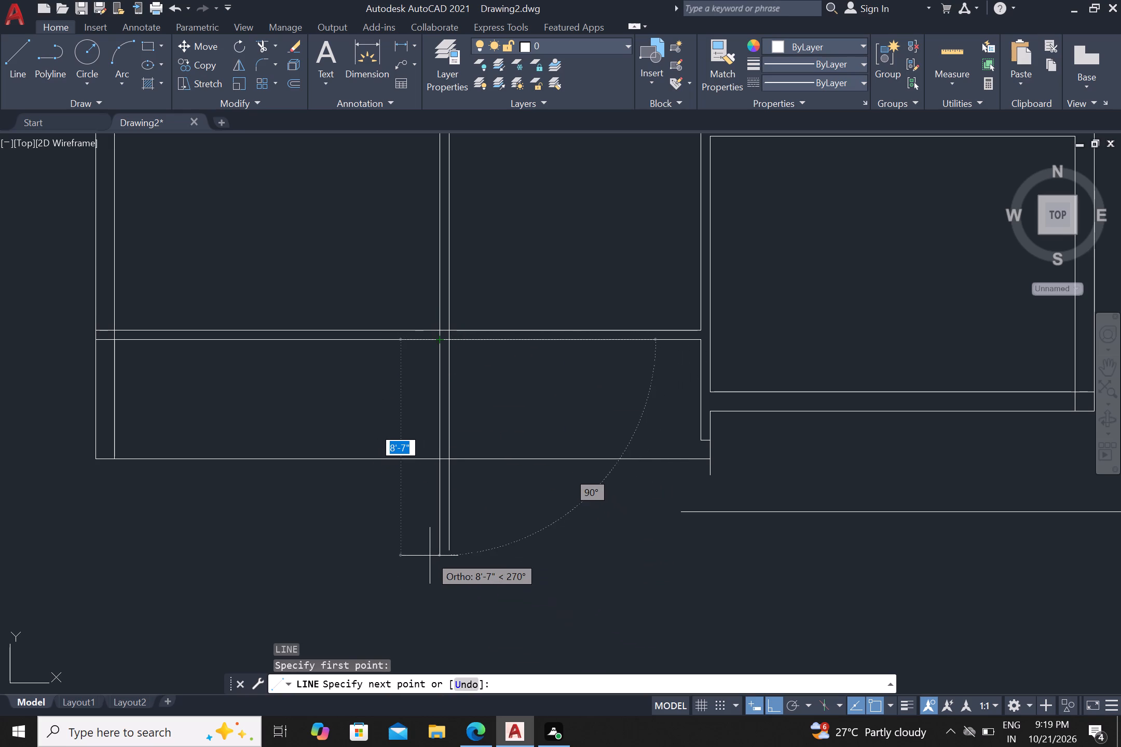
click(430, 555)
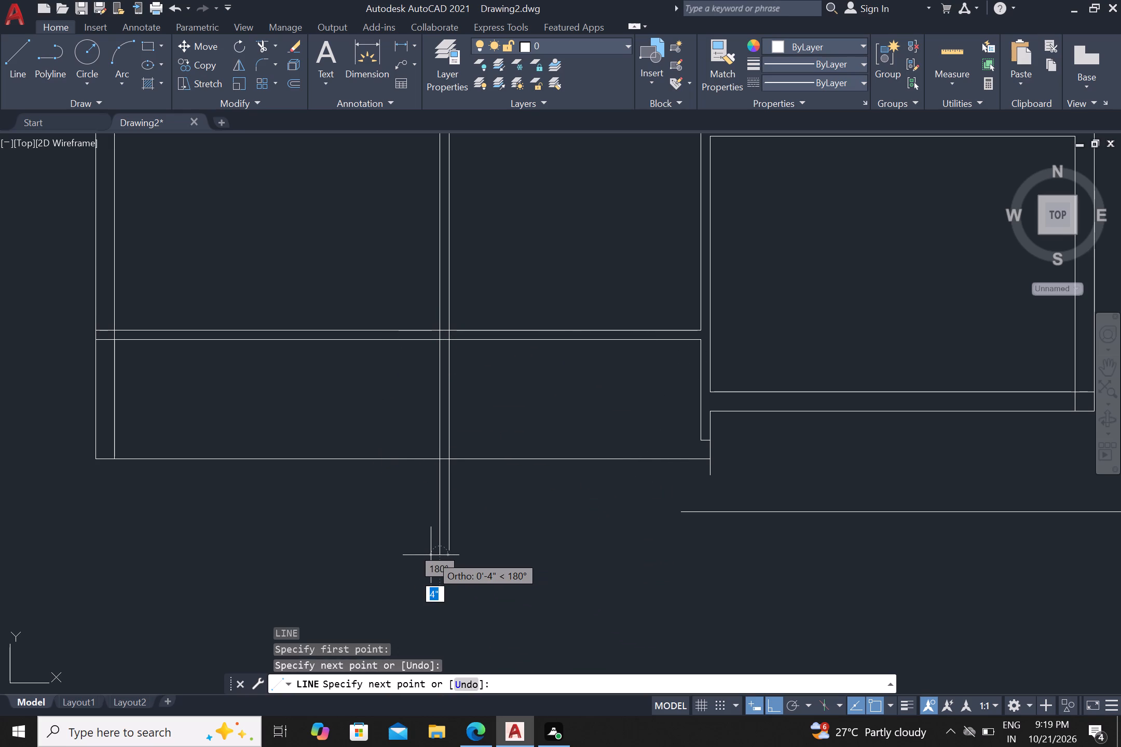
key(Escape)
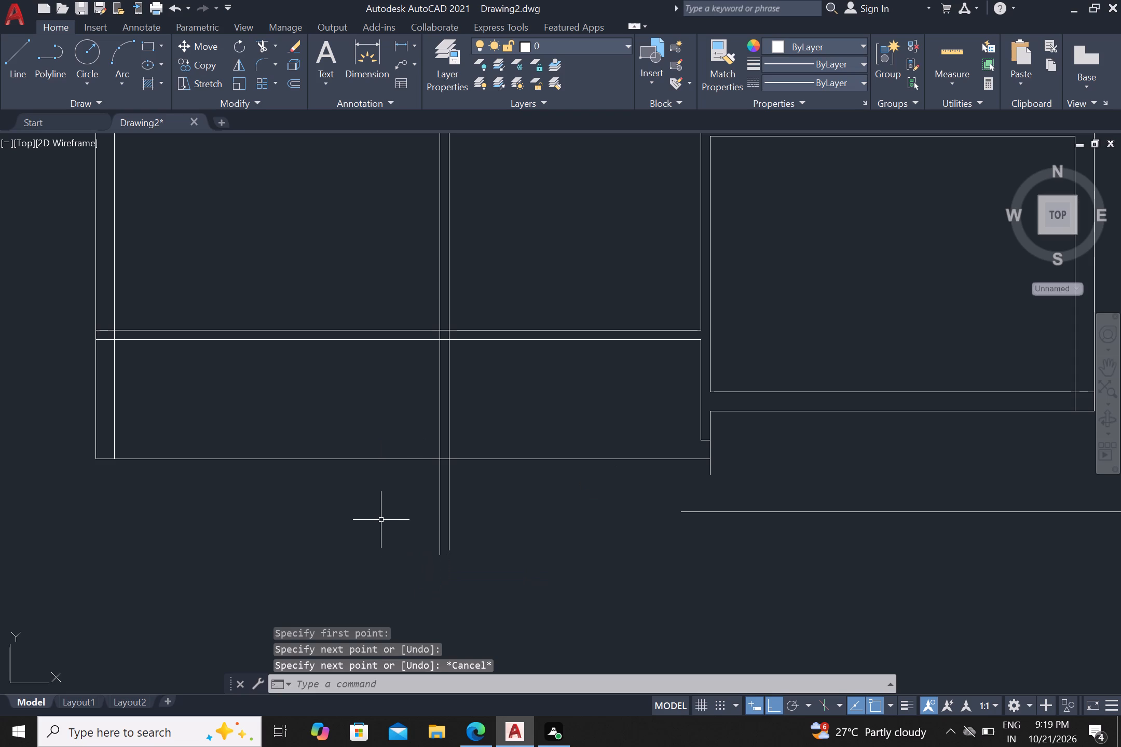
Trim the ends of the two new vertical wall lines that project below the bottom line.
text(tr)
key(Return)
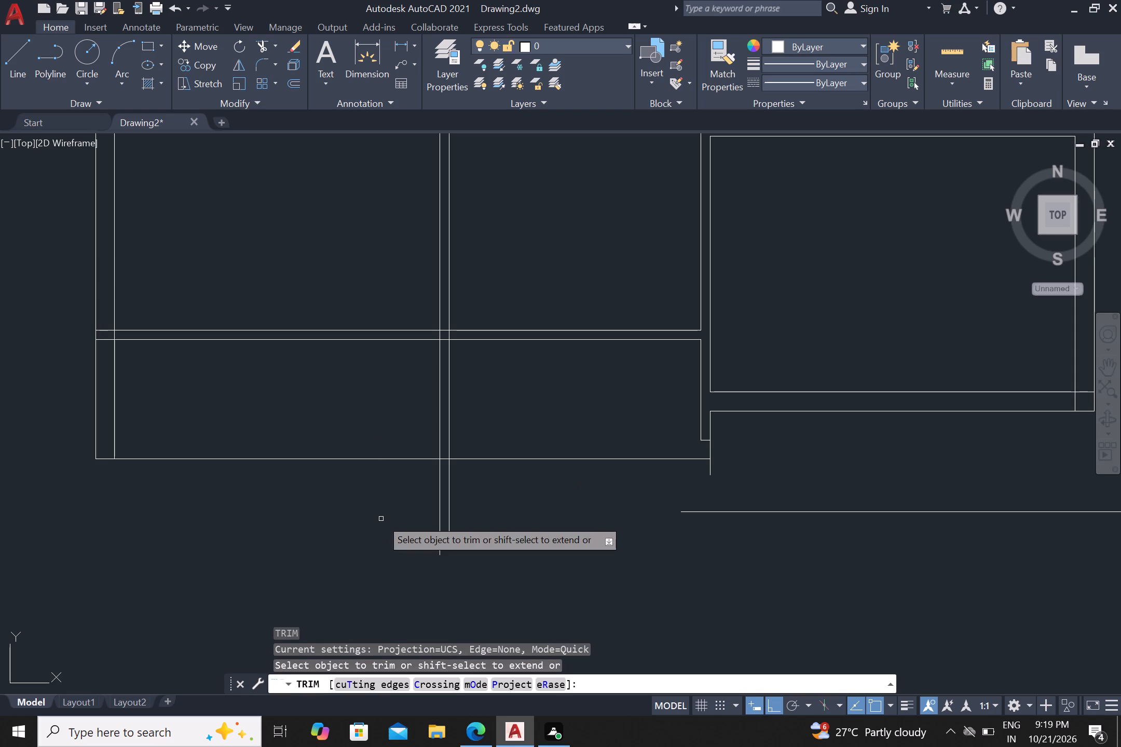
click(423, 500)
click(505, 504)
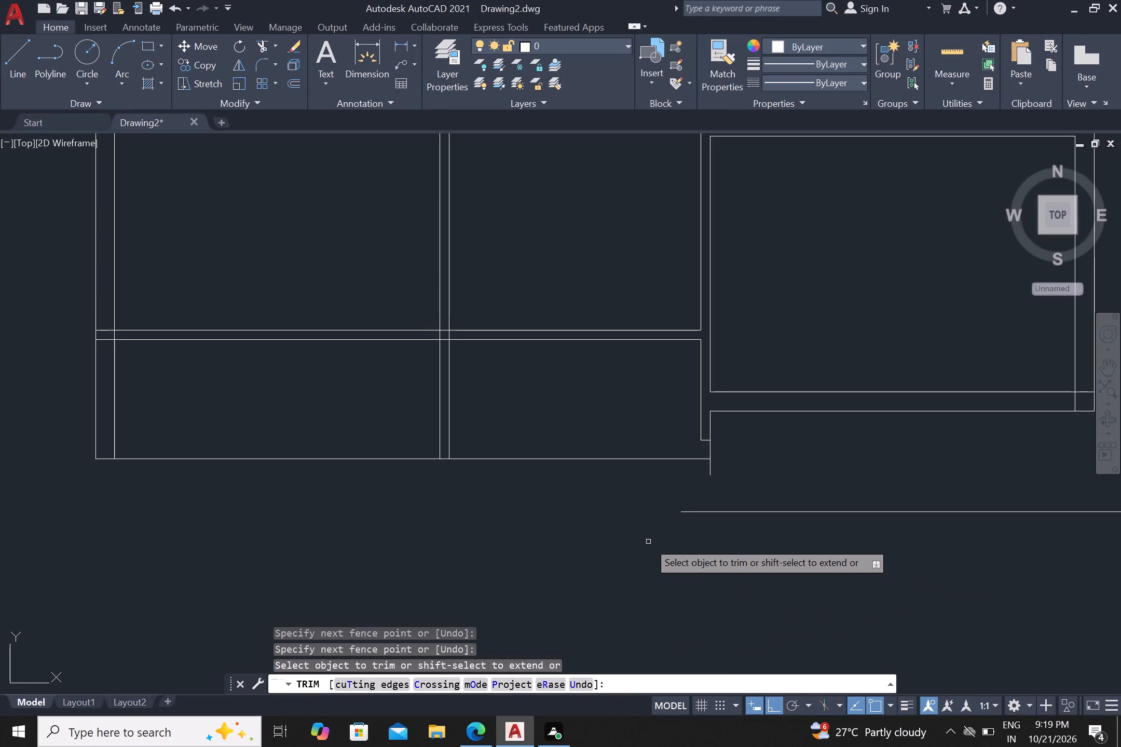
Trim the junction where the lower horizontal interior wall meets the left outer wall into a clean T-opening.
scroll(557, 580, down, 2)
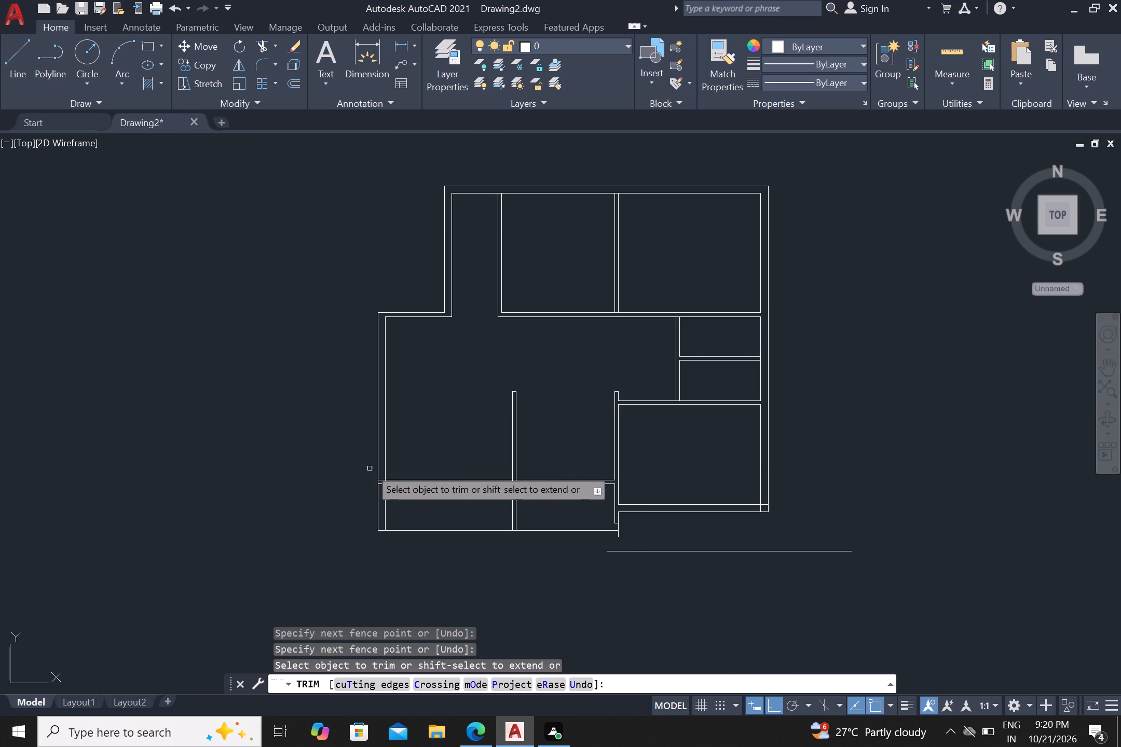
scroll(377, 487, up, 3)
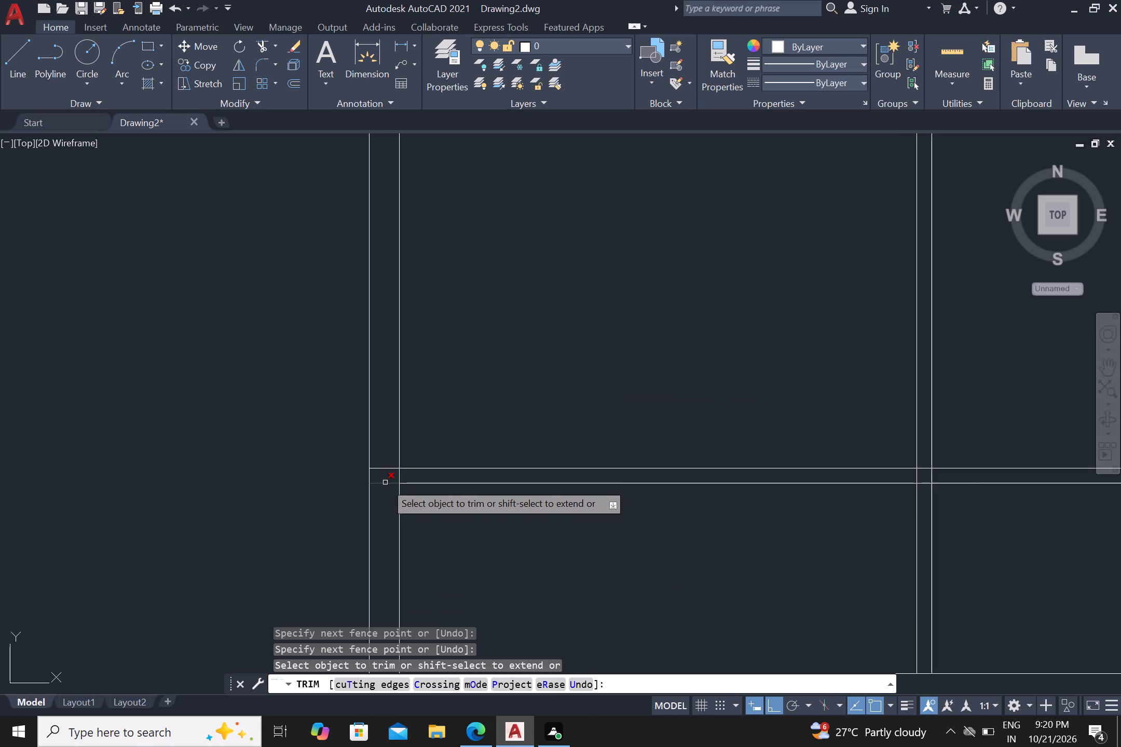
click(381, 457)
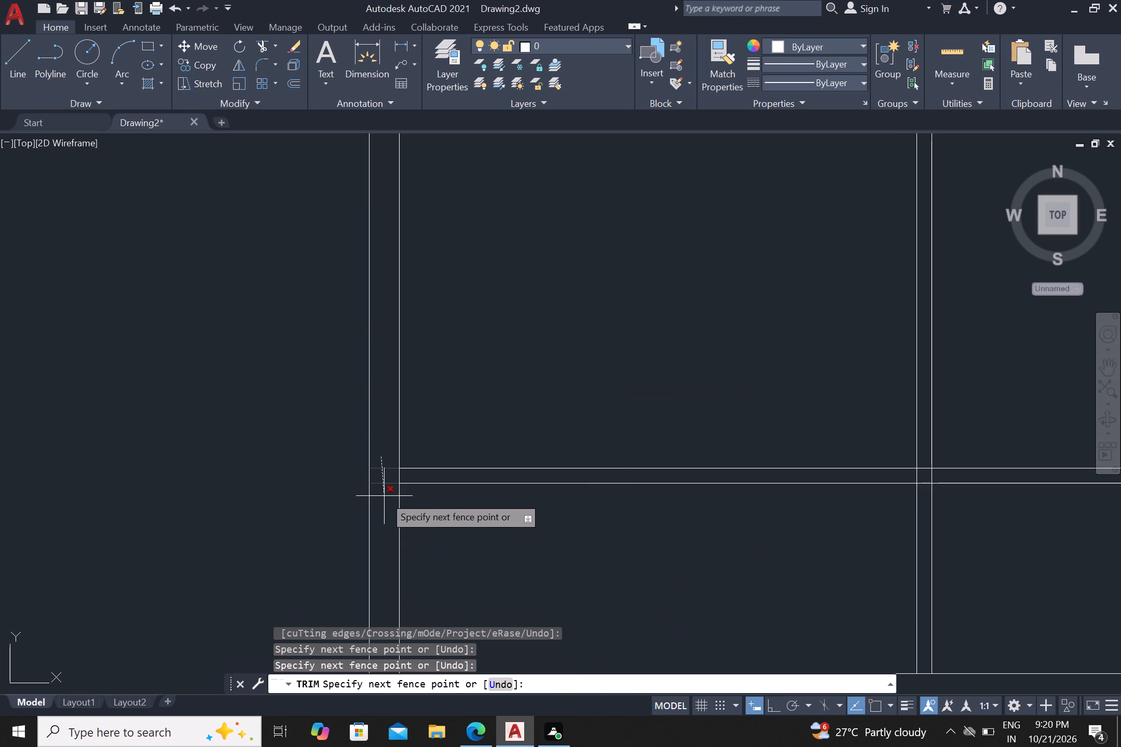
click(384, 496)
scroll(388, 490, up, 2)
click(406, 460)
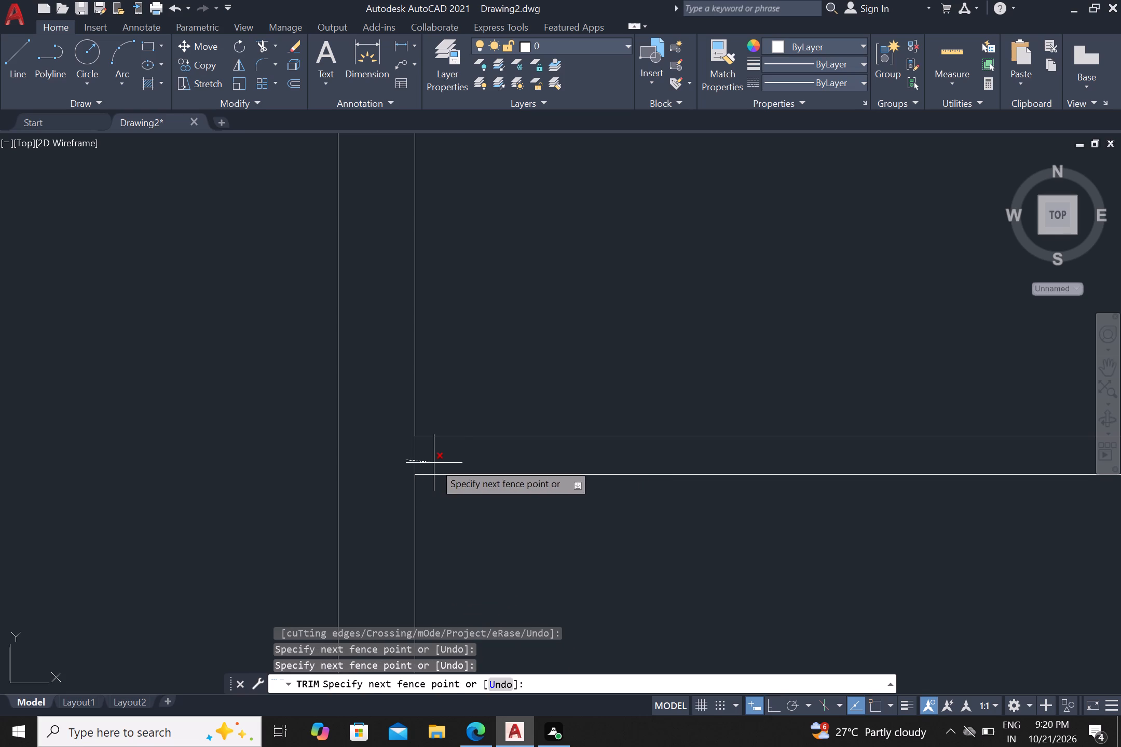
click(434, 463)
Trim all crossing lines inside the intersection of the middle vertical interior wall and the lower horizontal wall.
scroll(431, 459, down, 4)
scroll(644, 474, up, 2)
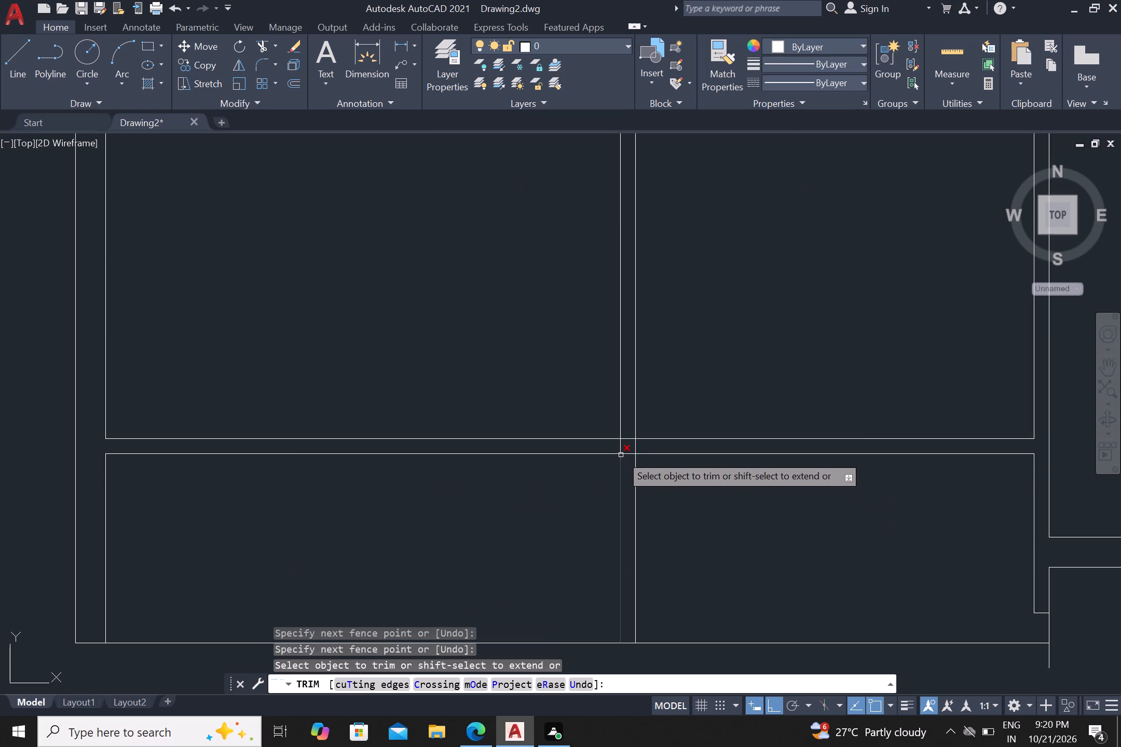
scroll(606, 444, up, 3)
click(637, 454)
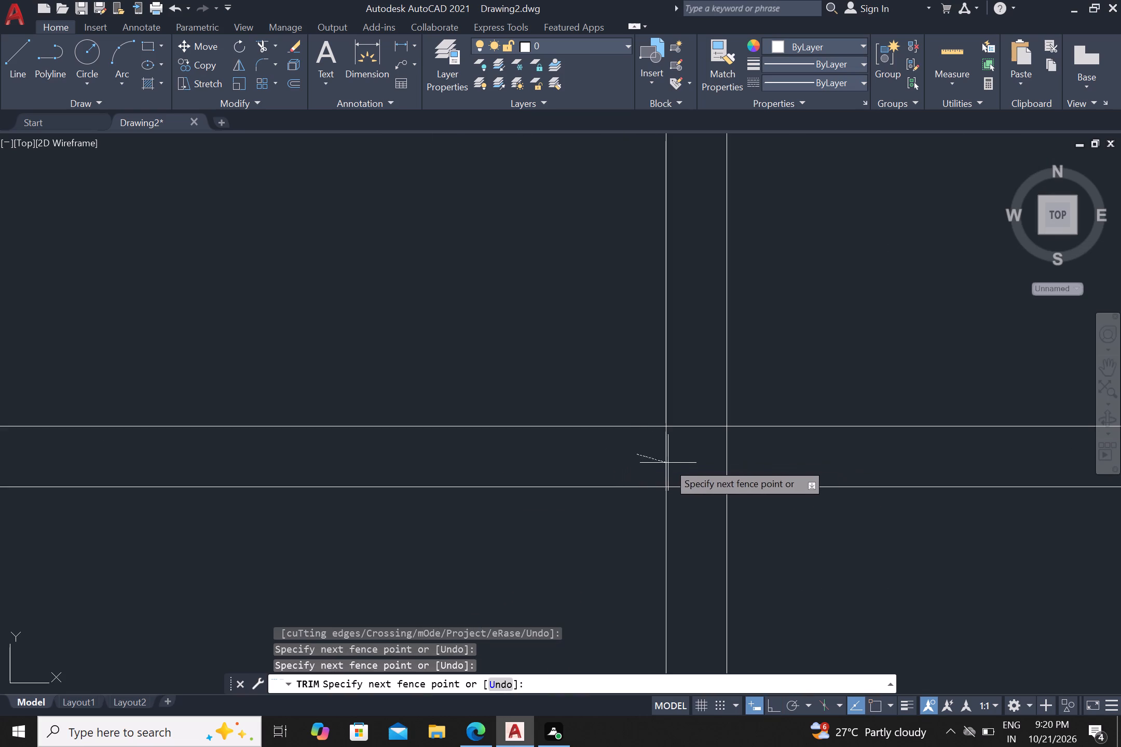
click(741, 454)
drag(698, 411, 693, 442)
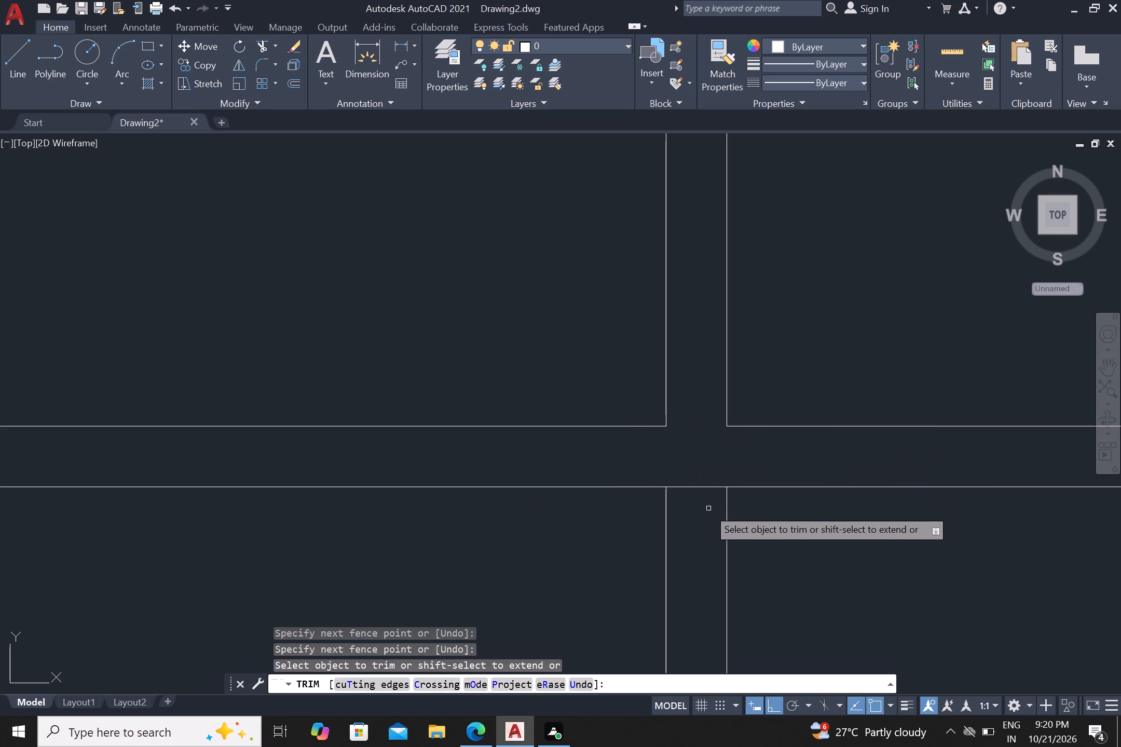
drag(697, 504, 696, 492)
drag(698, 456, 700, 475)
click(700, 507)
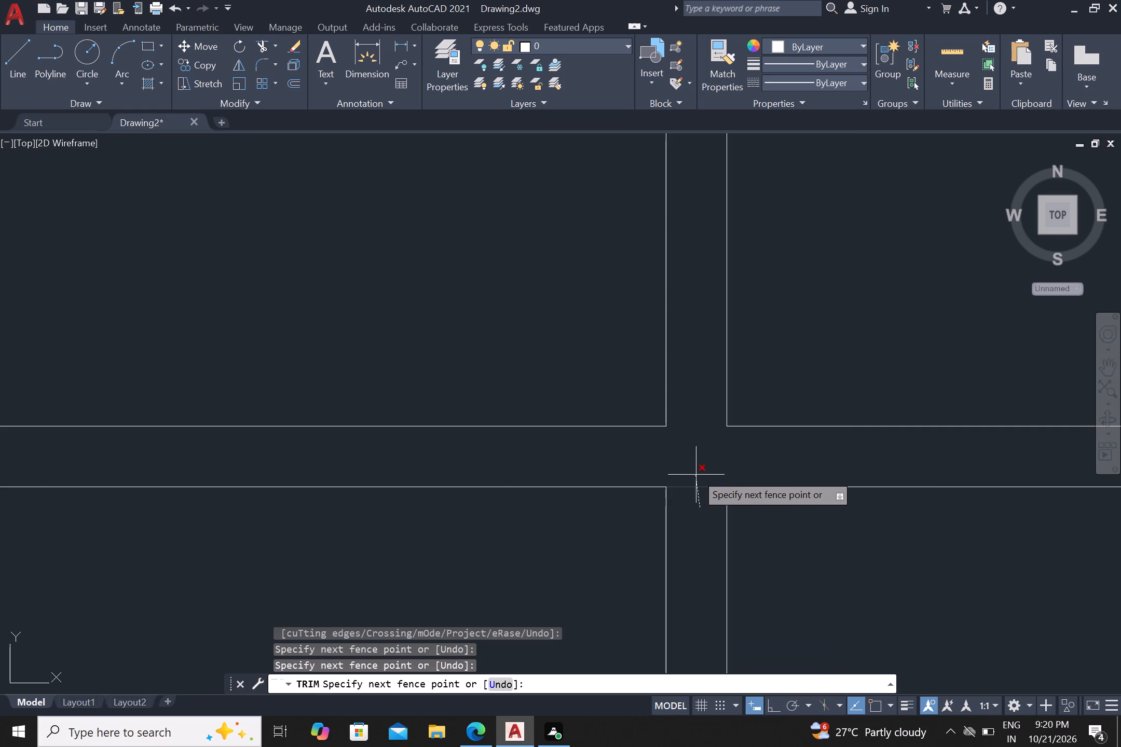
click(699, 472)
scroll(700, 473, down, 6)
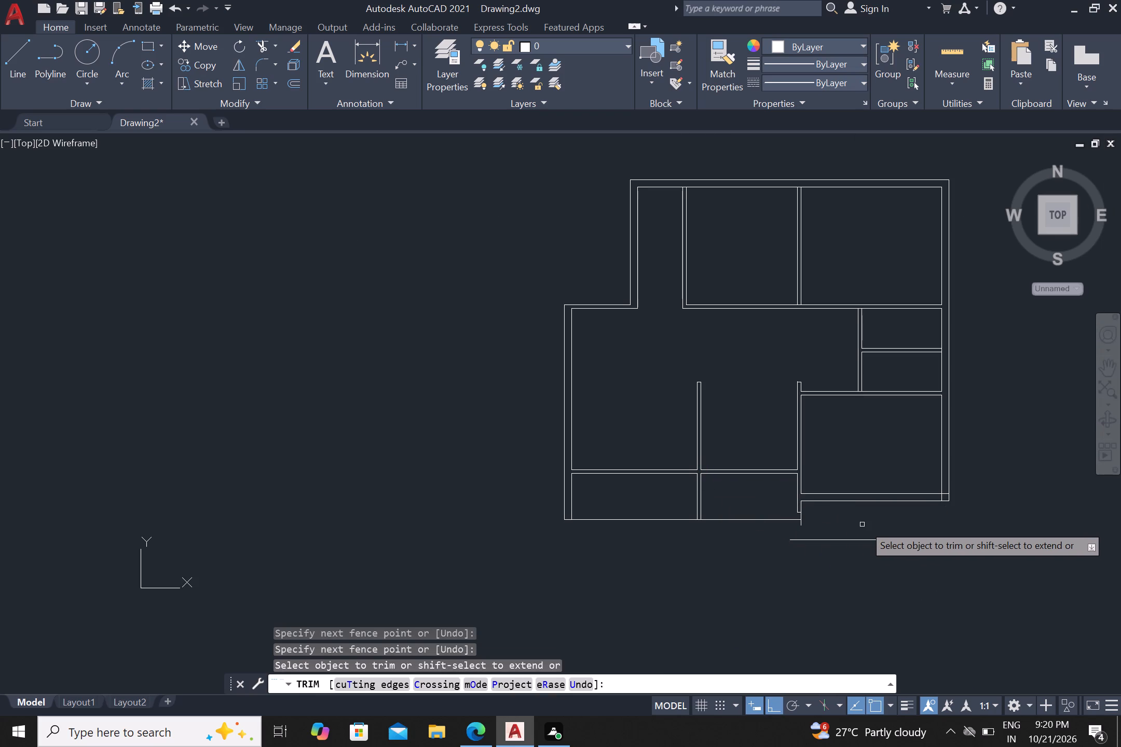
key(Escape)
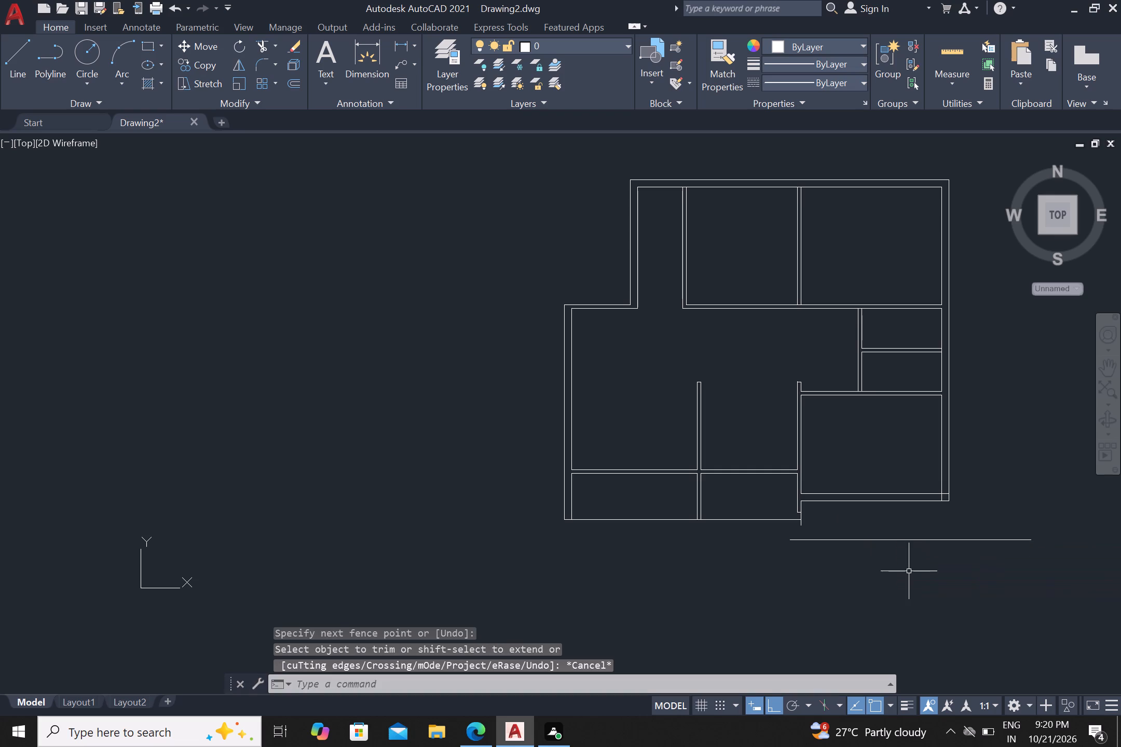
Draw a vertical line from inside the bottom-right room down across its bottom wall and past the separate line below.
key(l)
key(Return)
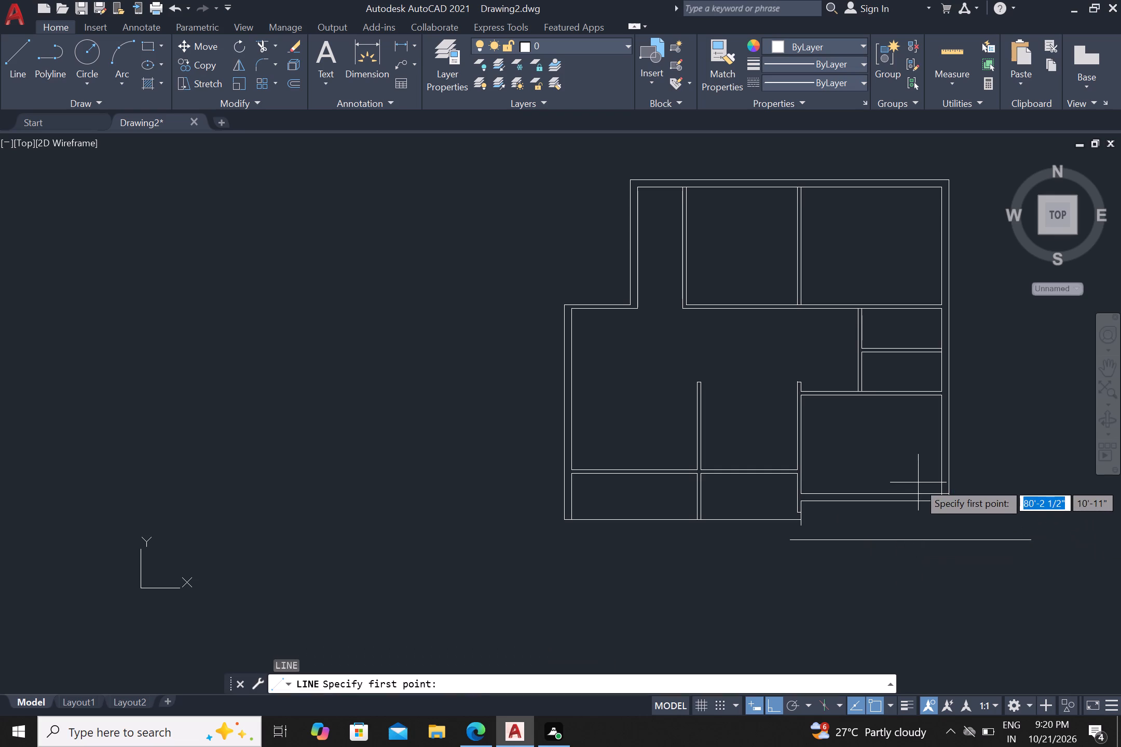
drag(918, 482, 917, 491)
drag(932, 582, 932, 576)
key(Return)
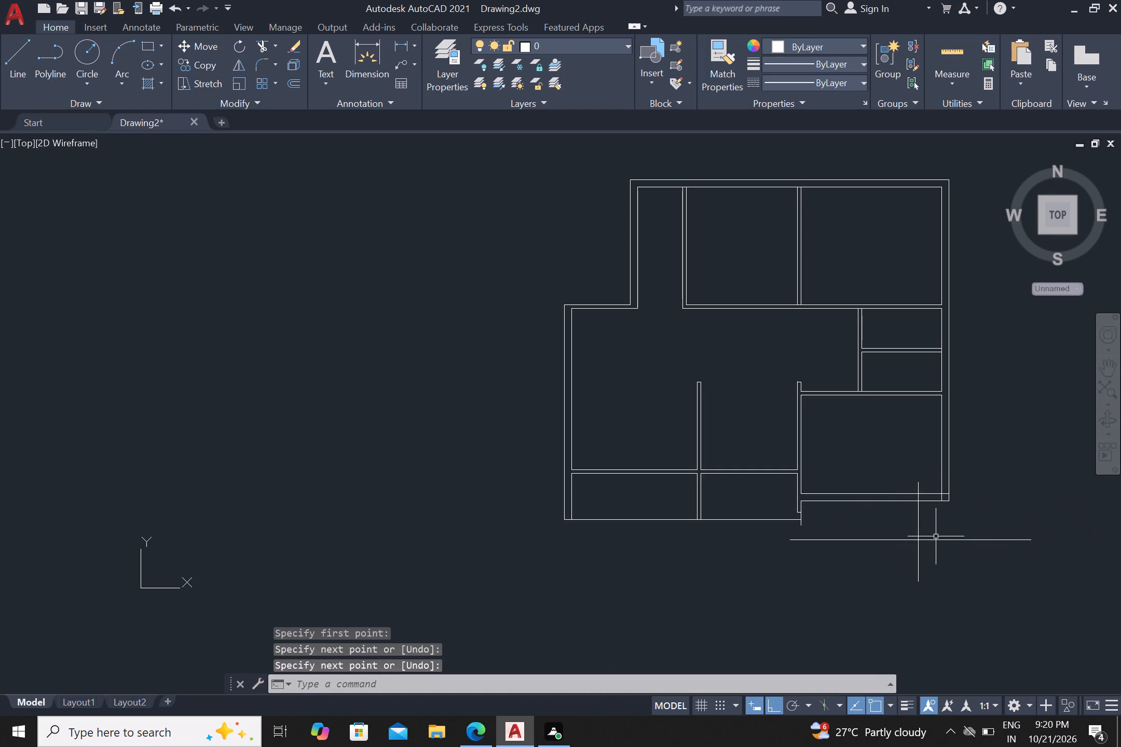
Offset the new vertical line 9" to its left.
key(o)
key(Return)
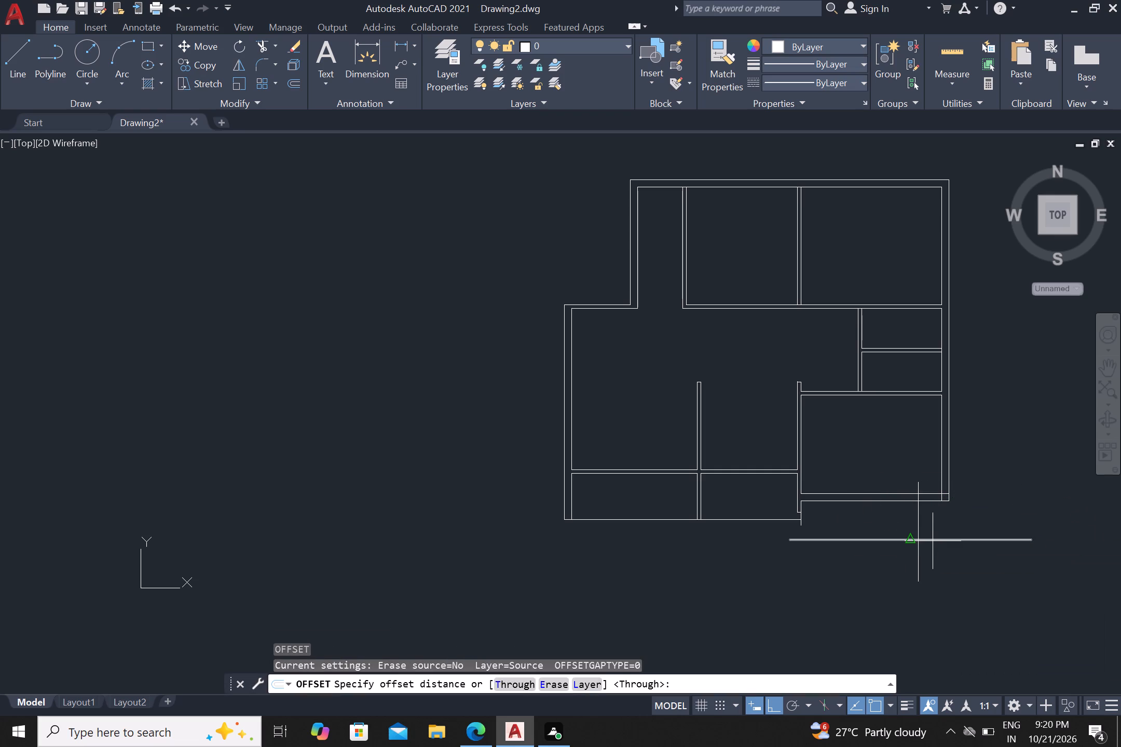
key(9)
key(shift+quotedbl)
key(Return)
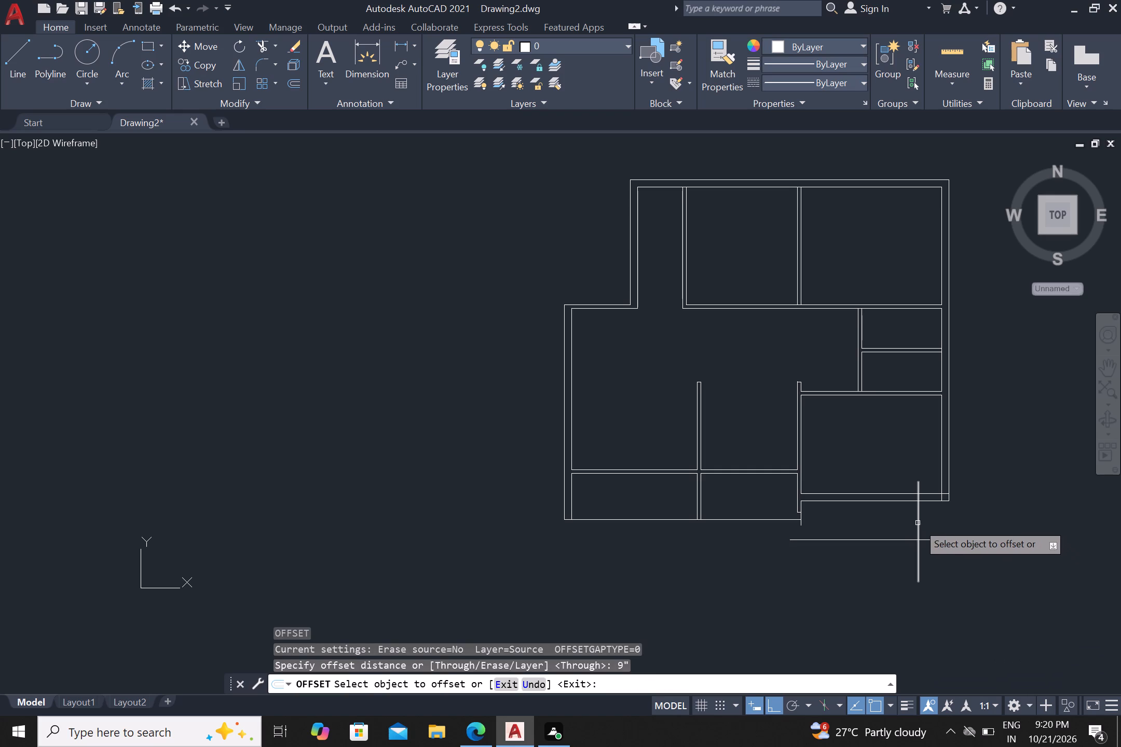
click(918, 523)
drag(892, 542, 895, 548)
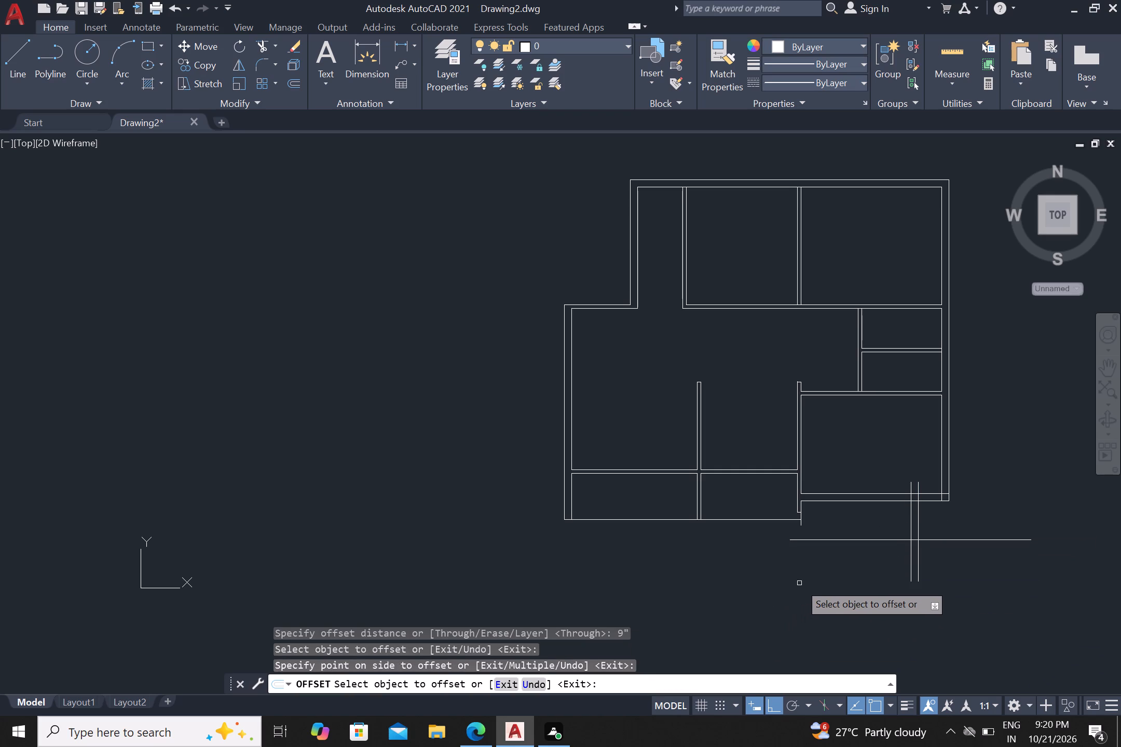
key(Escape)
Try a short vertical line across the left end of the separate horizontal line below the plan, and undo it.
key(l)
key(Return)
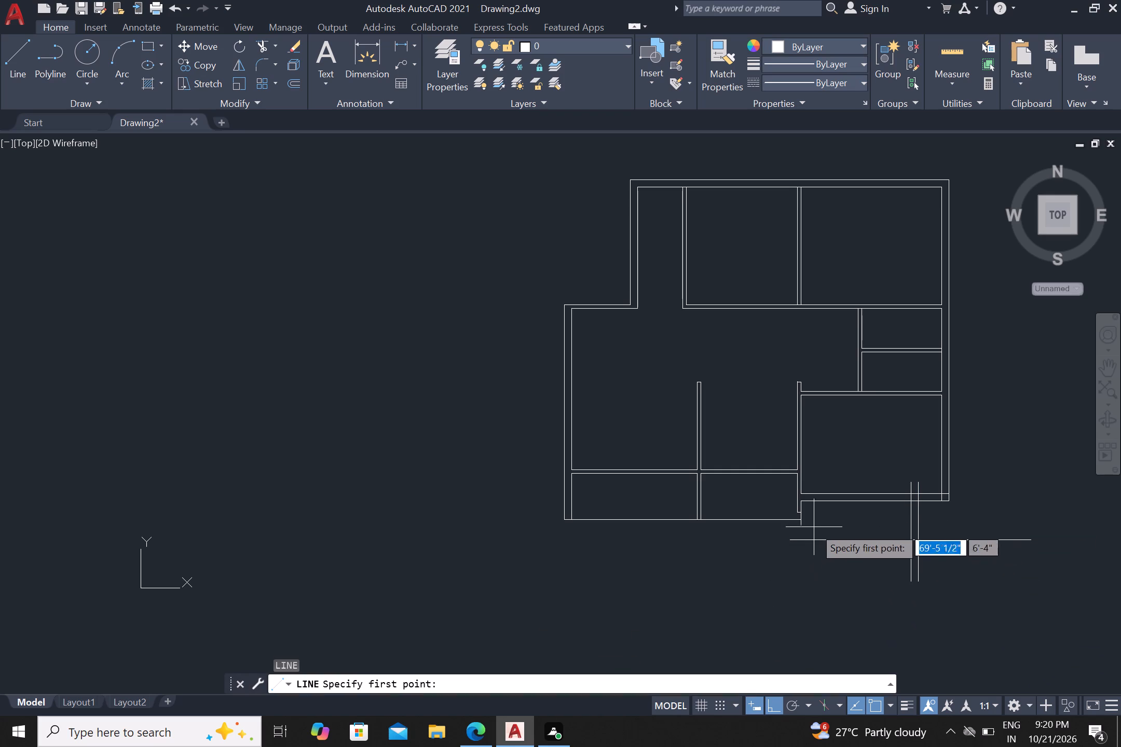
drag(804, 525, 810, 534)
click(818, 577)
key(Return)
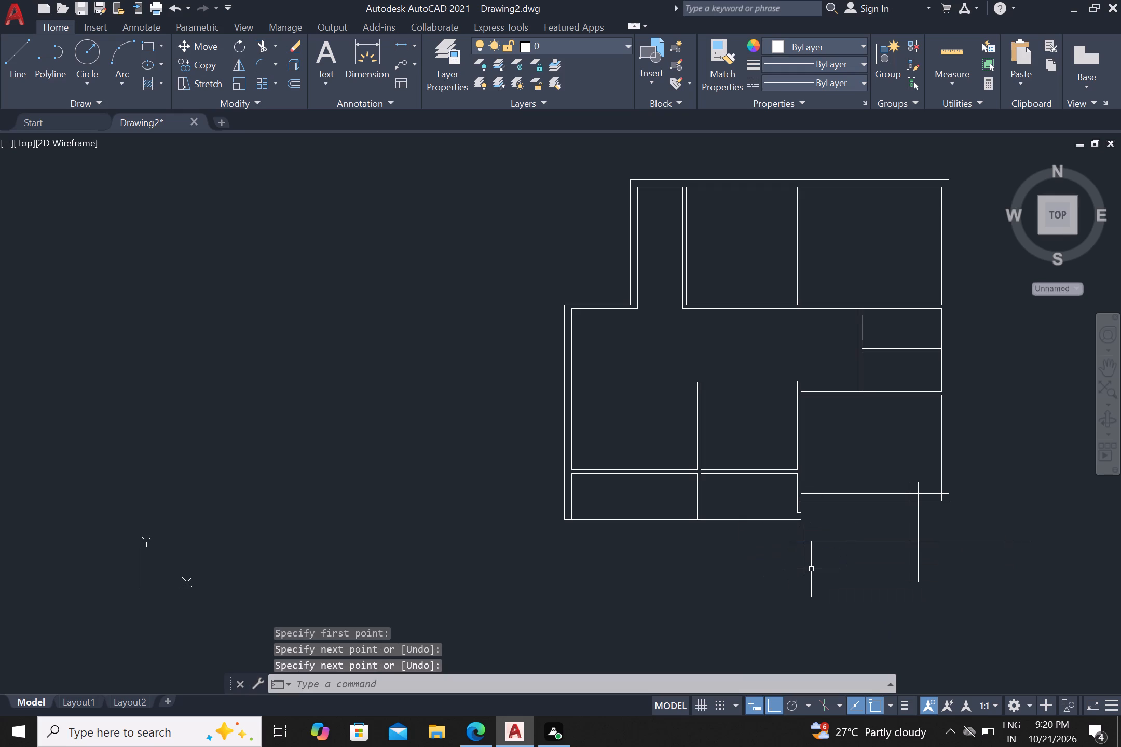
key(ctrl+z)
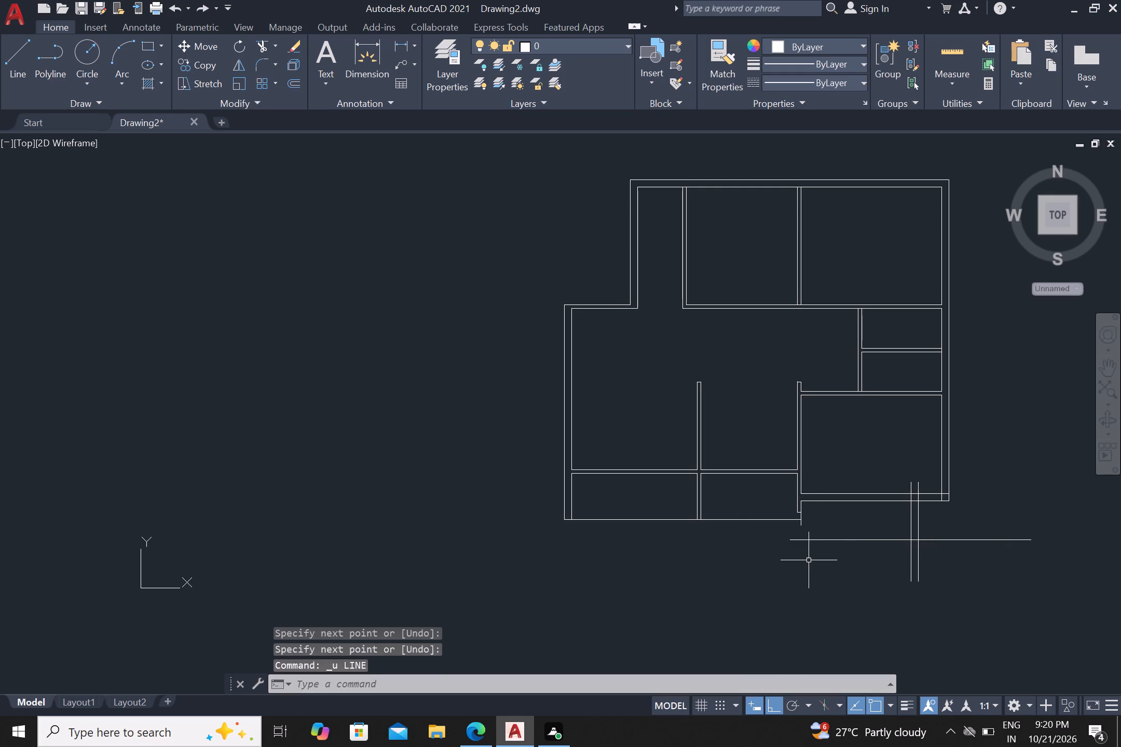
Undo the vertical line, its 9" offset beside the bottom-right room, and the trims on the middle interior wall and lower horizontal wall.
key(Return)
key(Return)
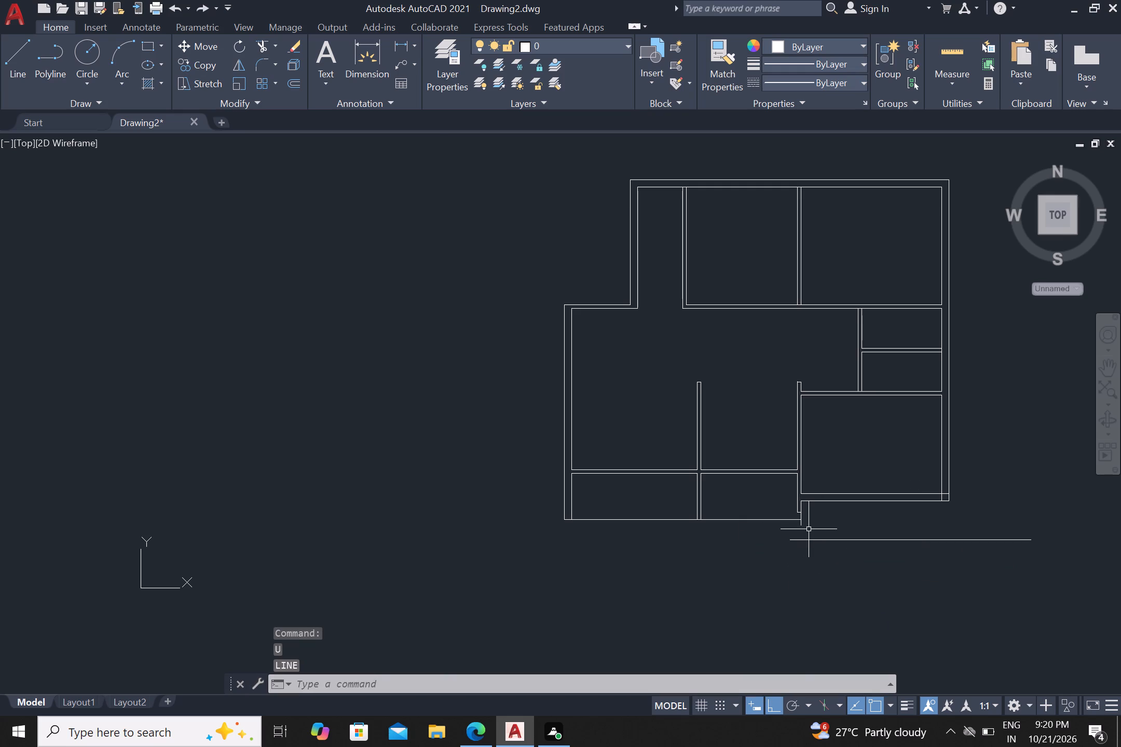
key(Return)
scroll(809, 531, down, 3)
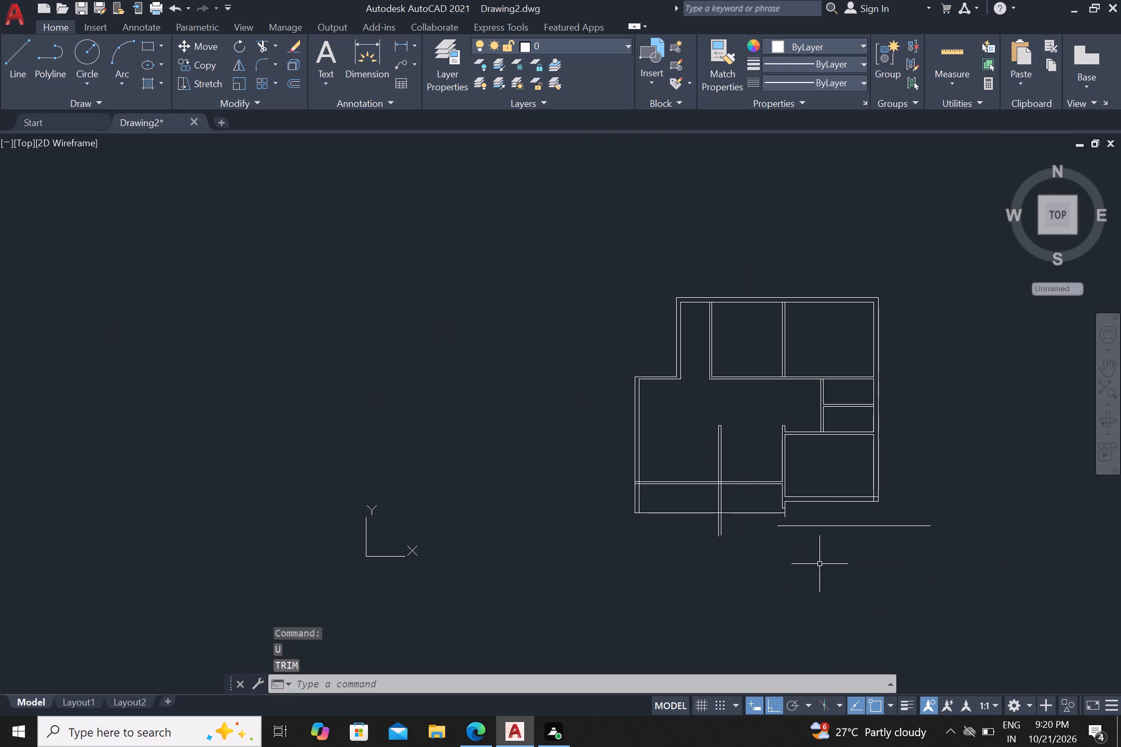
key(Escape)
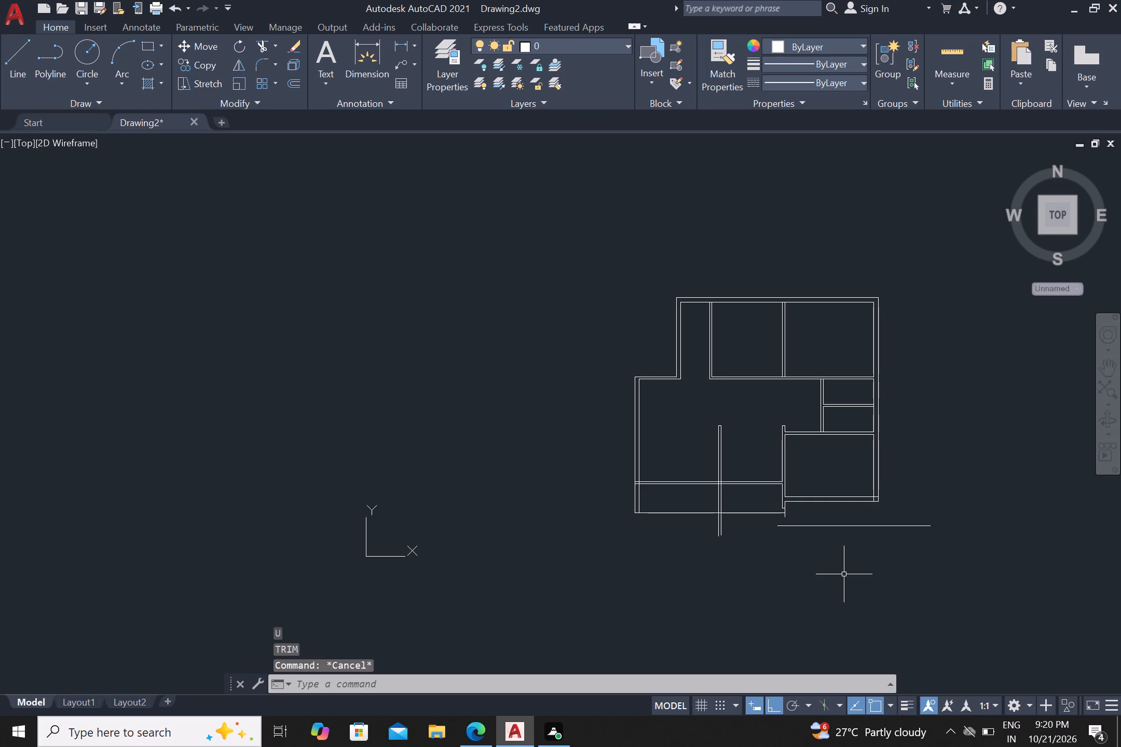
Draw a vertical line from inside the bottom-right room, near its right wall, down across the bottom wall and past the separate line below.
scroll(846, 574, up, 1)
middle_drag(846, 570, 716, 597)
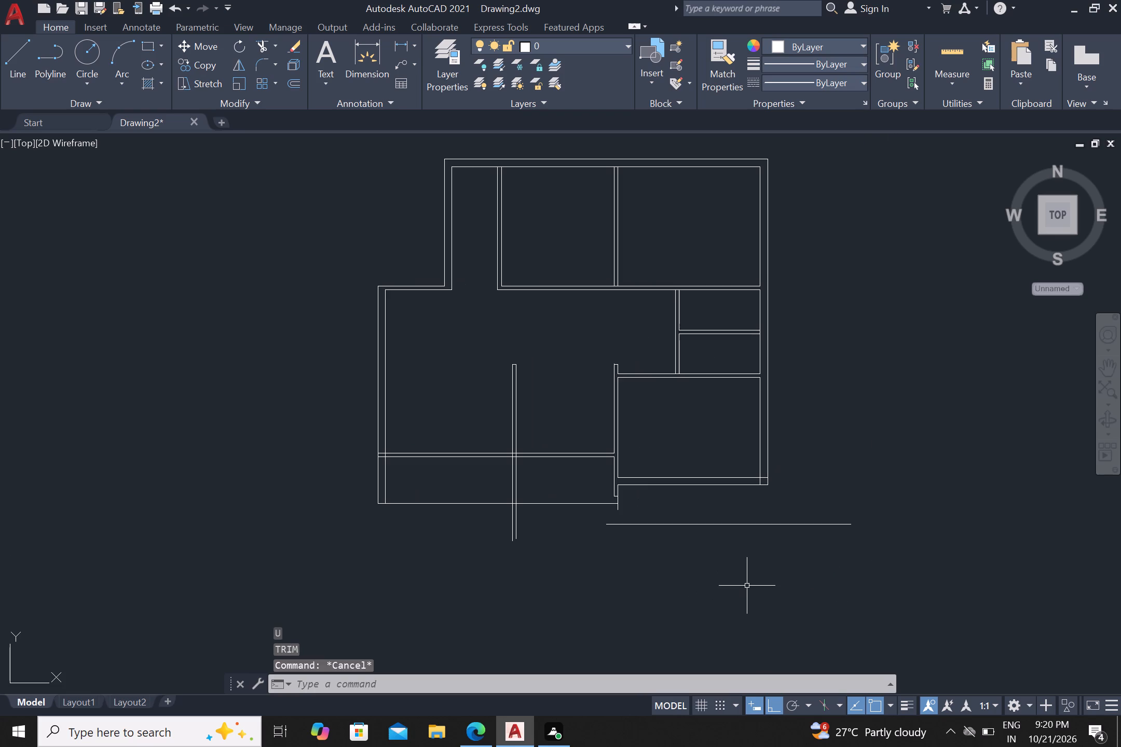
key(l)
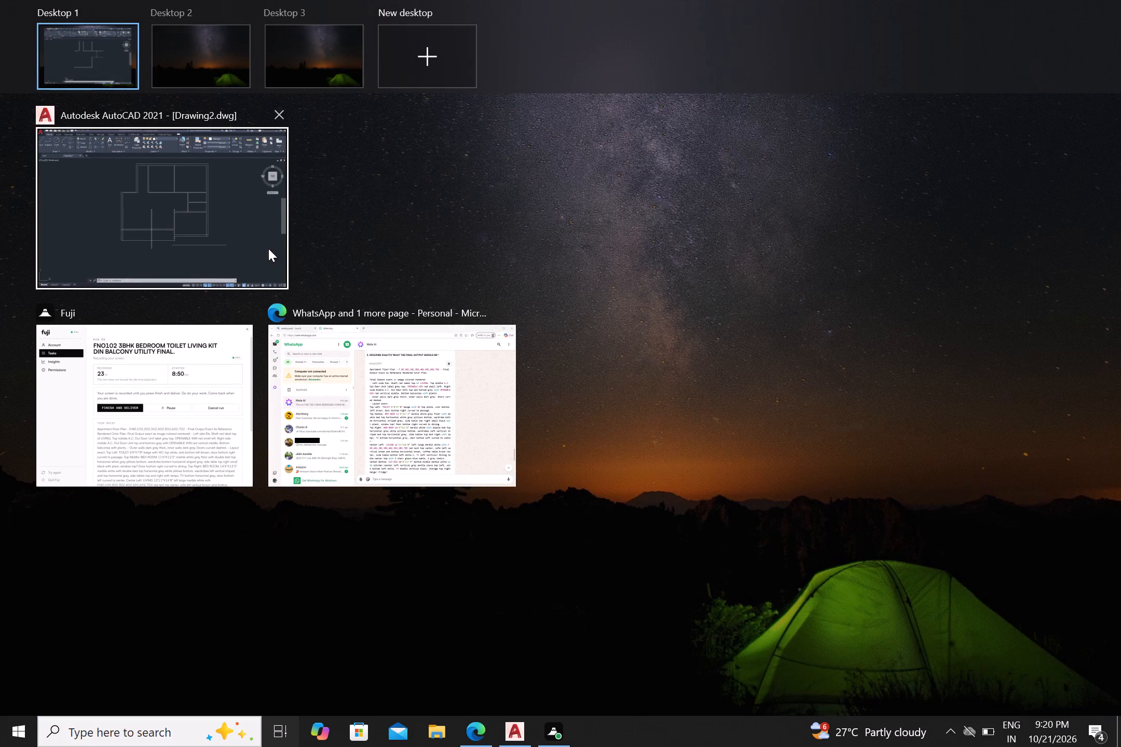
click(238, 235)
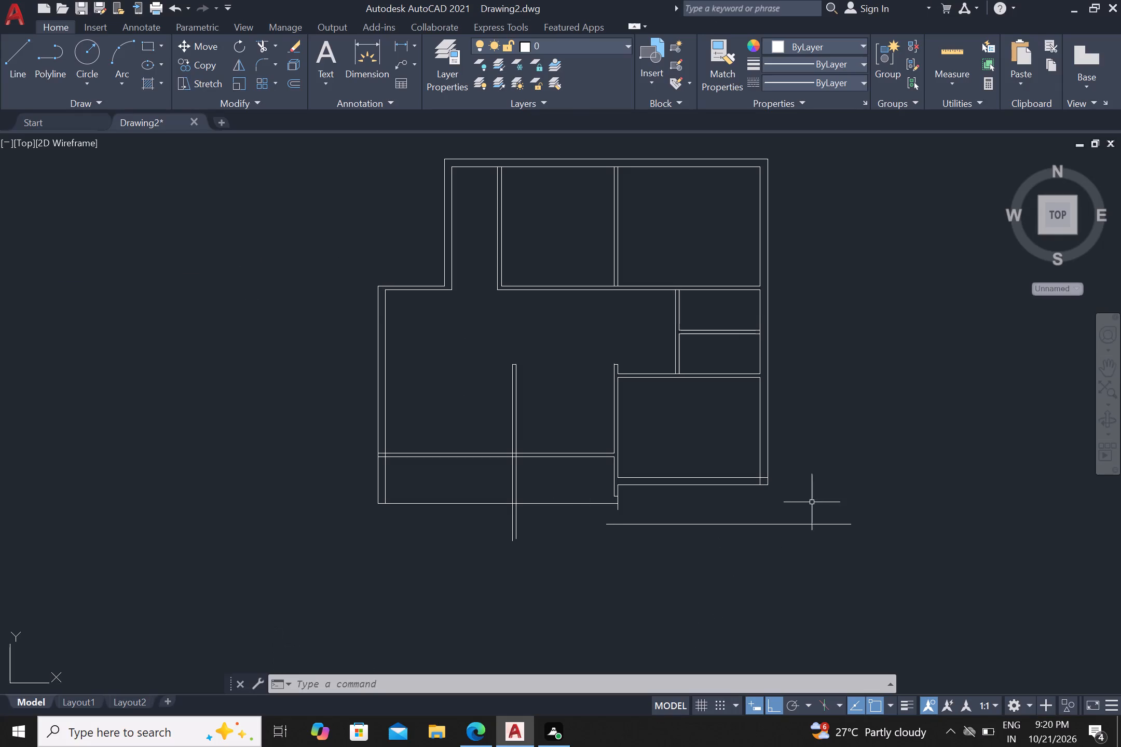
middle_drag(781, 500, 794, 566)
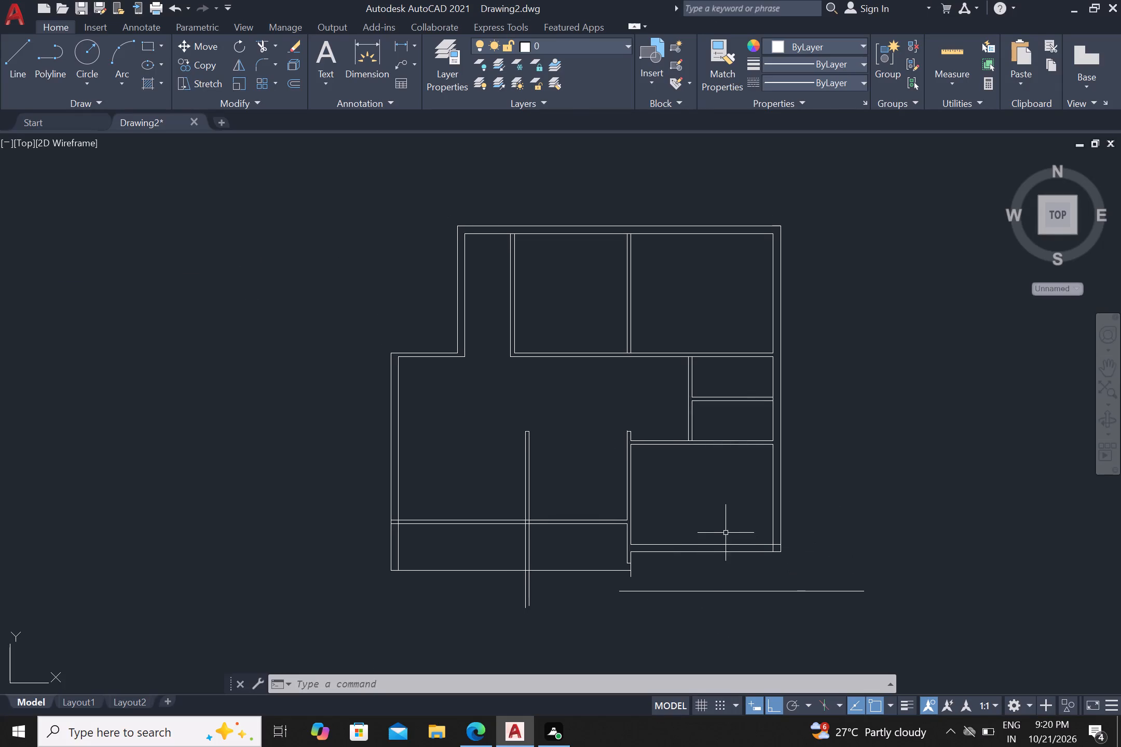
key(l)
key(Return)
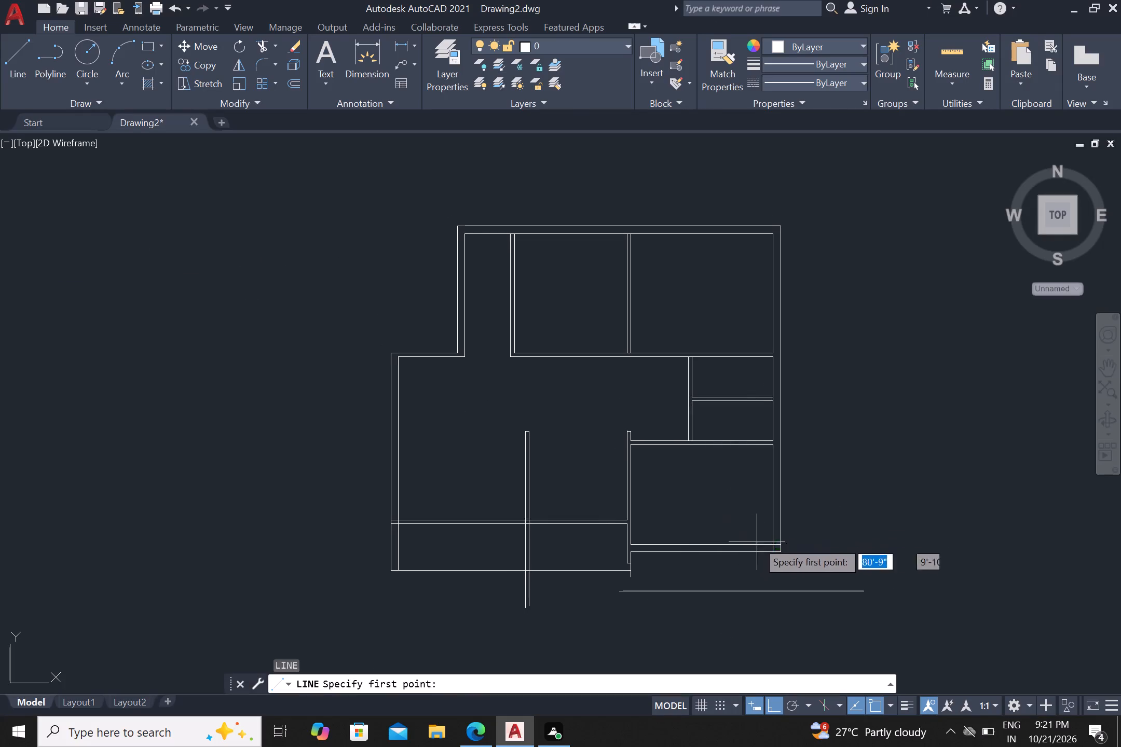
click(756, 531)
click(755, 607)
key(Return)
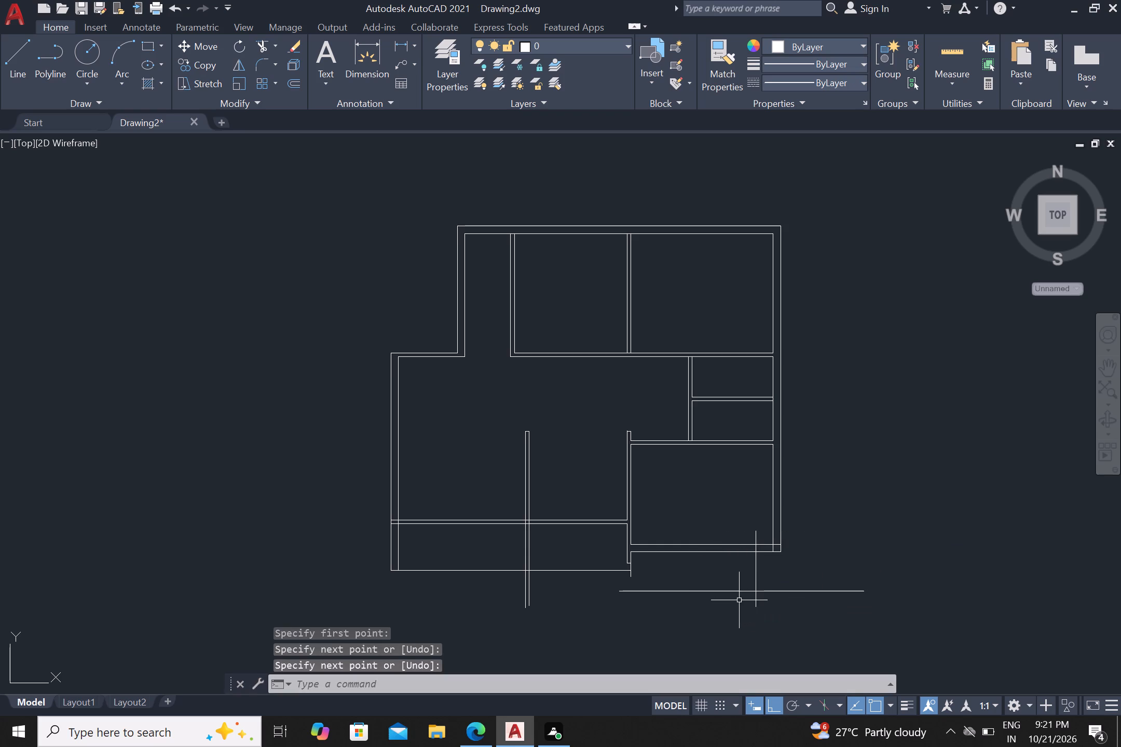
Offset the new vertical line 9" to its left.
key(o)
key(Return)
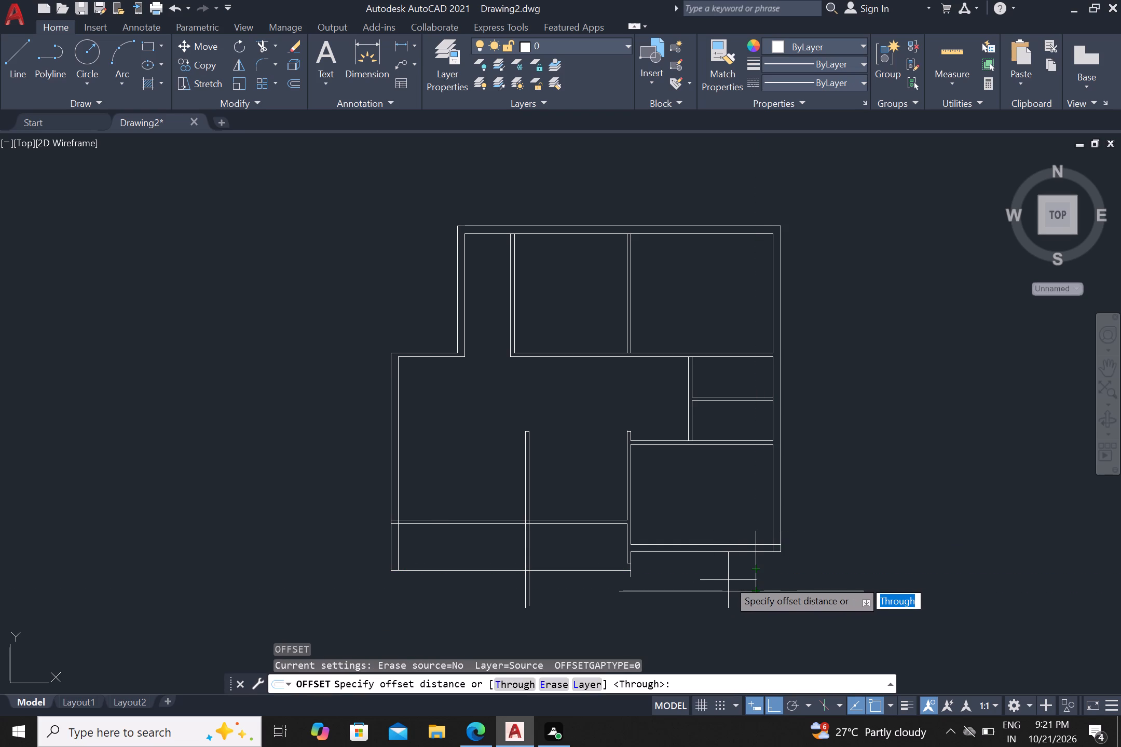
key(9)
key(shift+quotedbl)
key(Return)
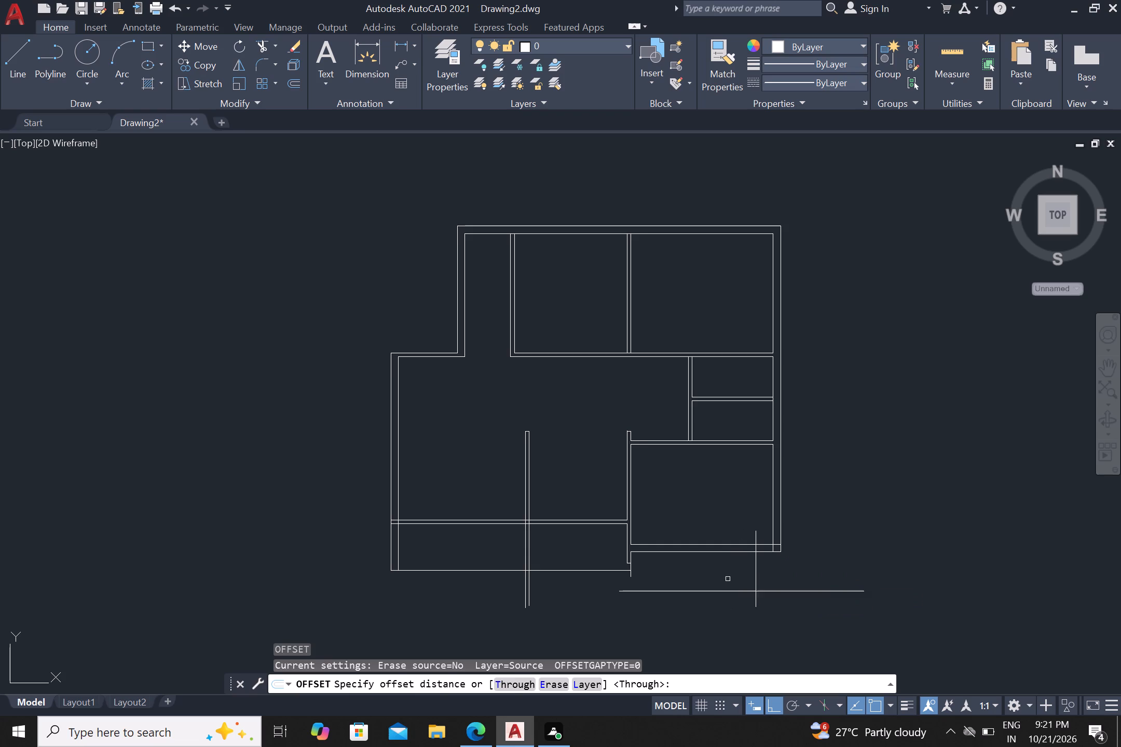
click(755, 568)
drag(732, 583, 732, 590)
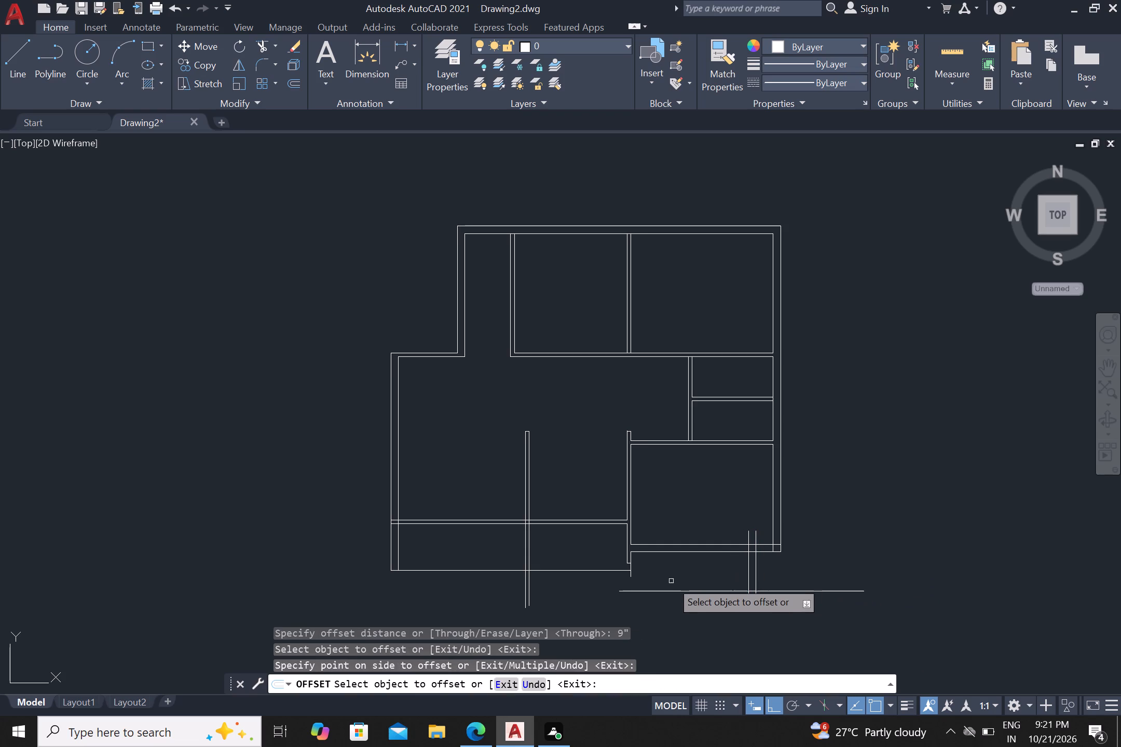
key(Escape)
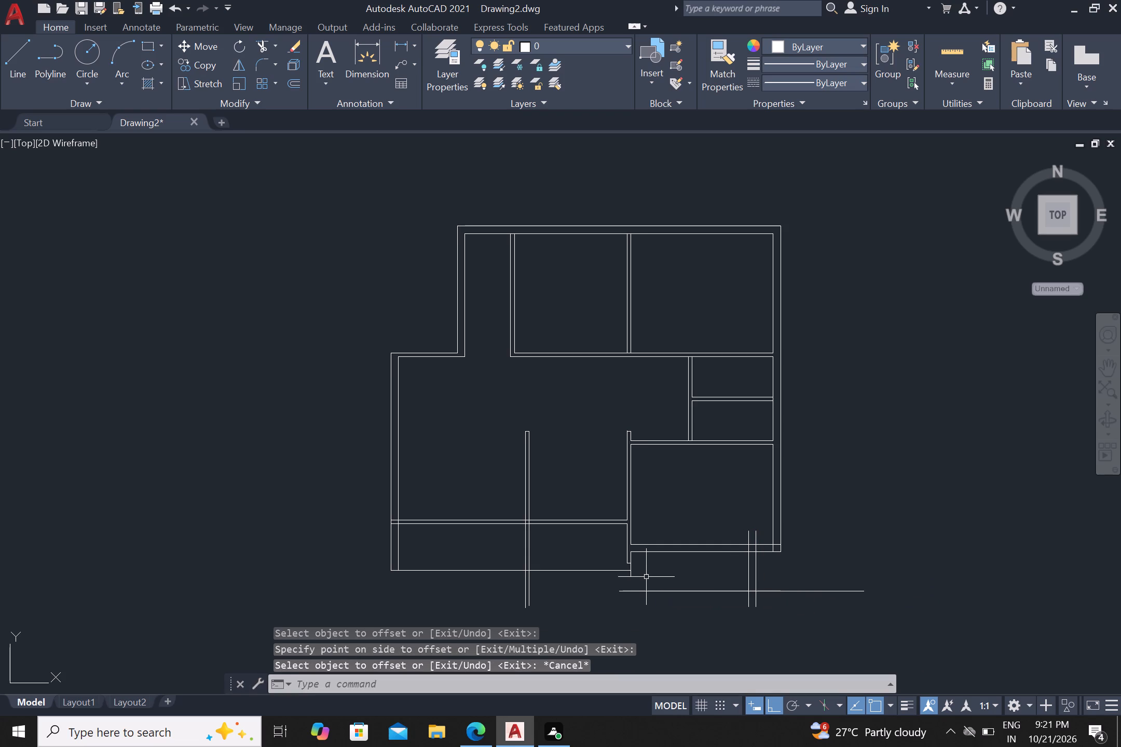
Extend the right face of the wall left of the bottom-right room with a vertical line about 2'-3 1/2" down past the separate line.
key(l)
key(Return)
scroll(652, 574, up, 2)
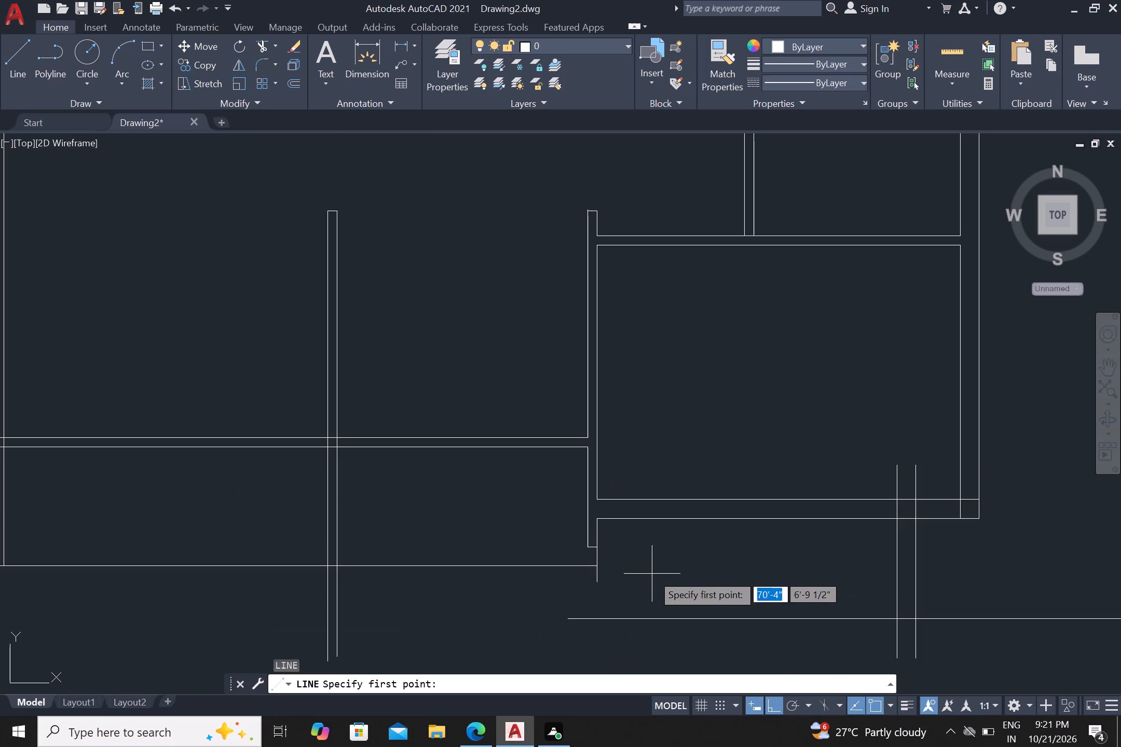
click(593, 580)
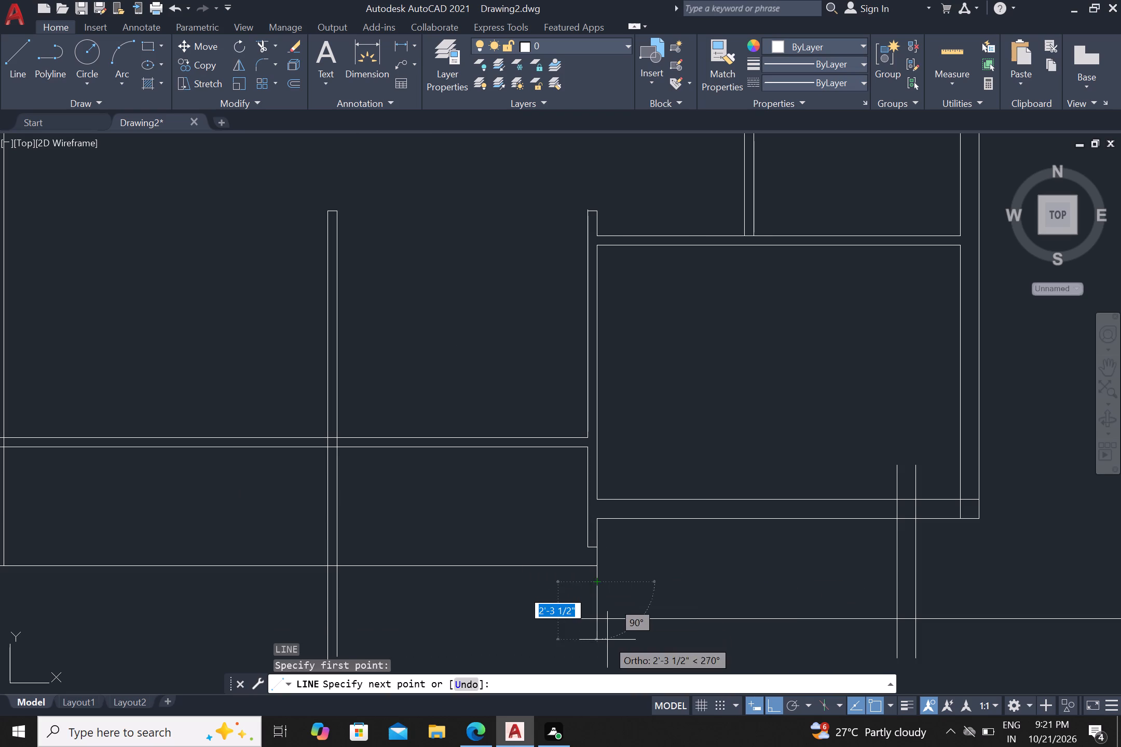
click(607, 640)
key(Return)
Draw a matching vertical line from the lower end of that wall's left face down past the separate horizontal line.
key(Return)
drag(592, 546, 587, 593)
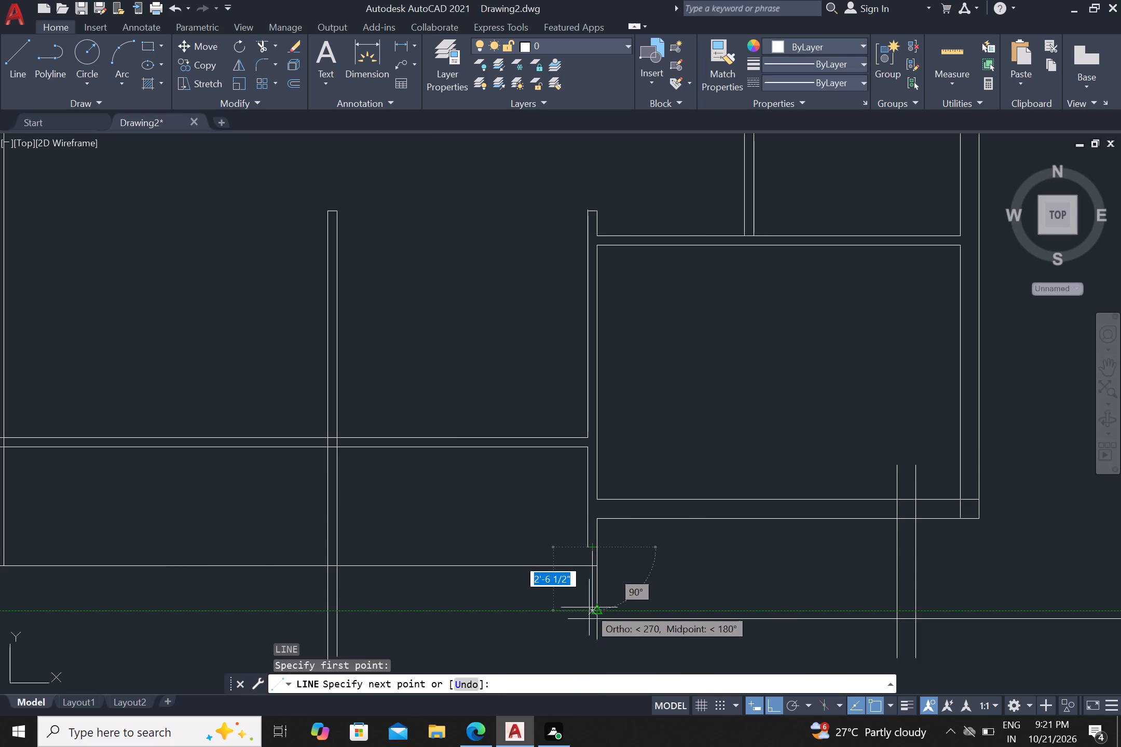
key(Return)
key(Return)
click(587, 548)
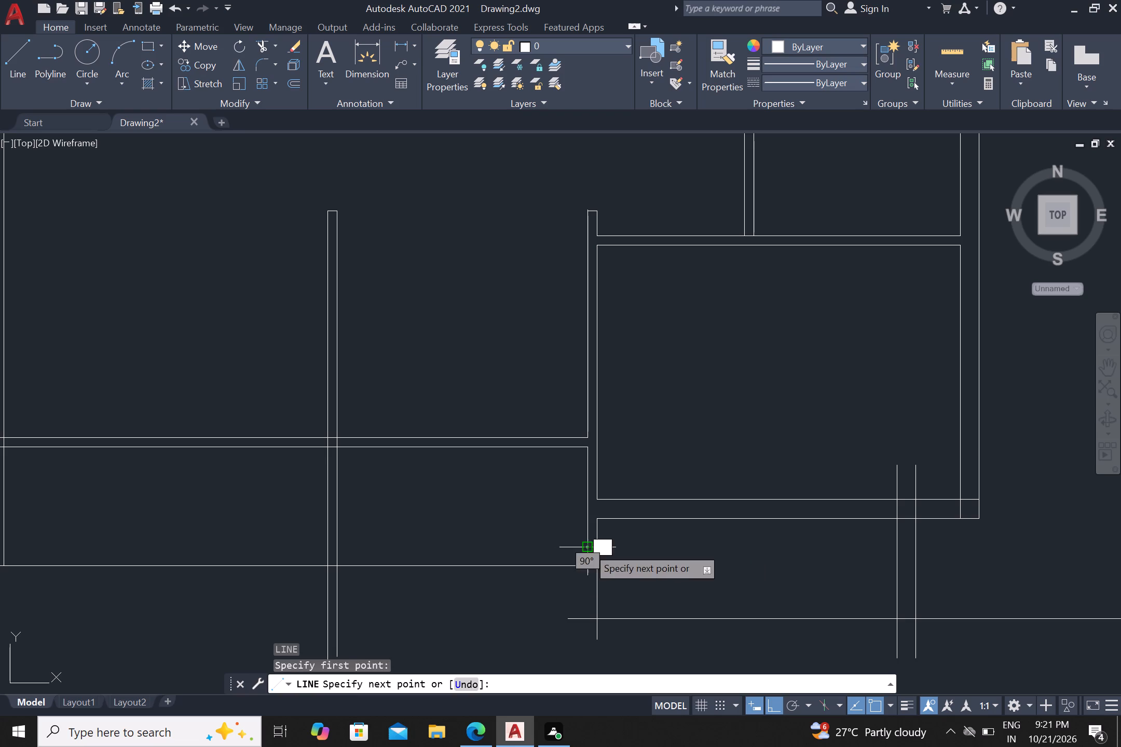
click(579, 641)
key(Return)
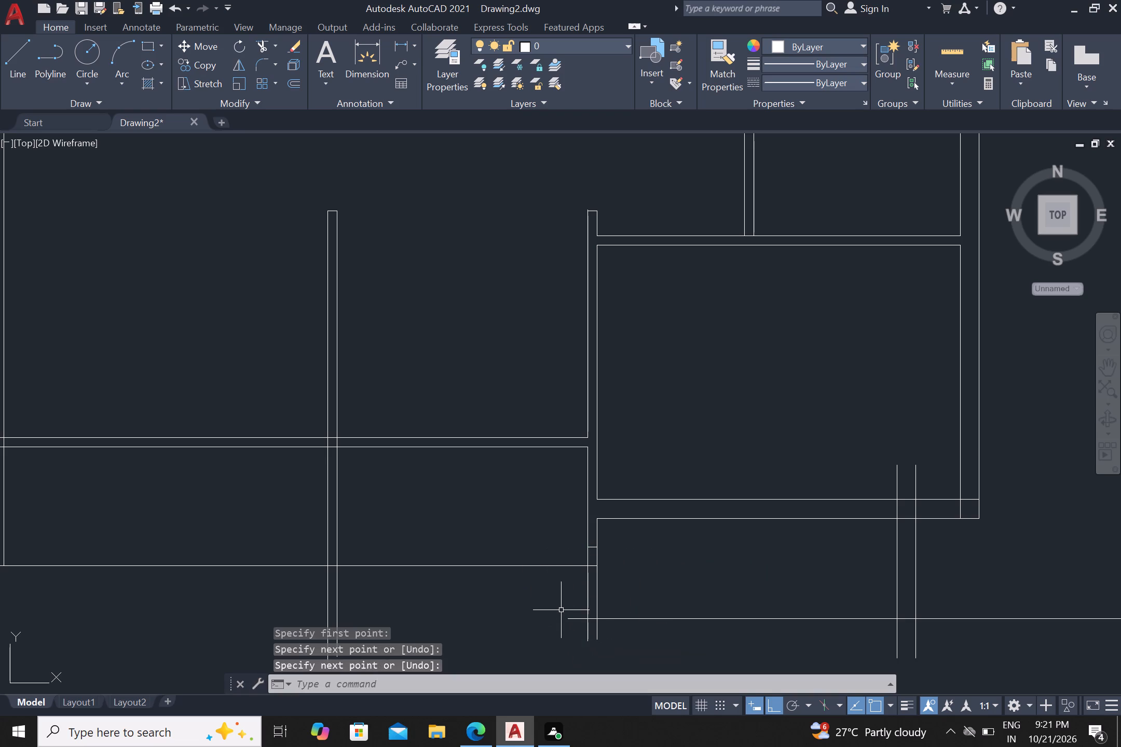
Trim the overhanging ends of the separate horizontal line and the four vertical lines, including the pair's upper ends inside the bottom-right room.
key(t)
key(r)
key(Return)
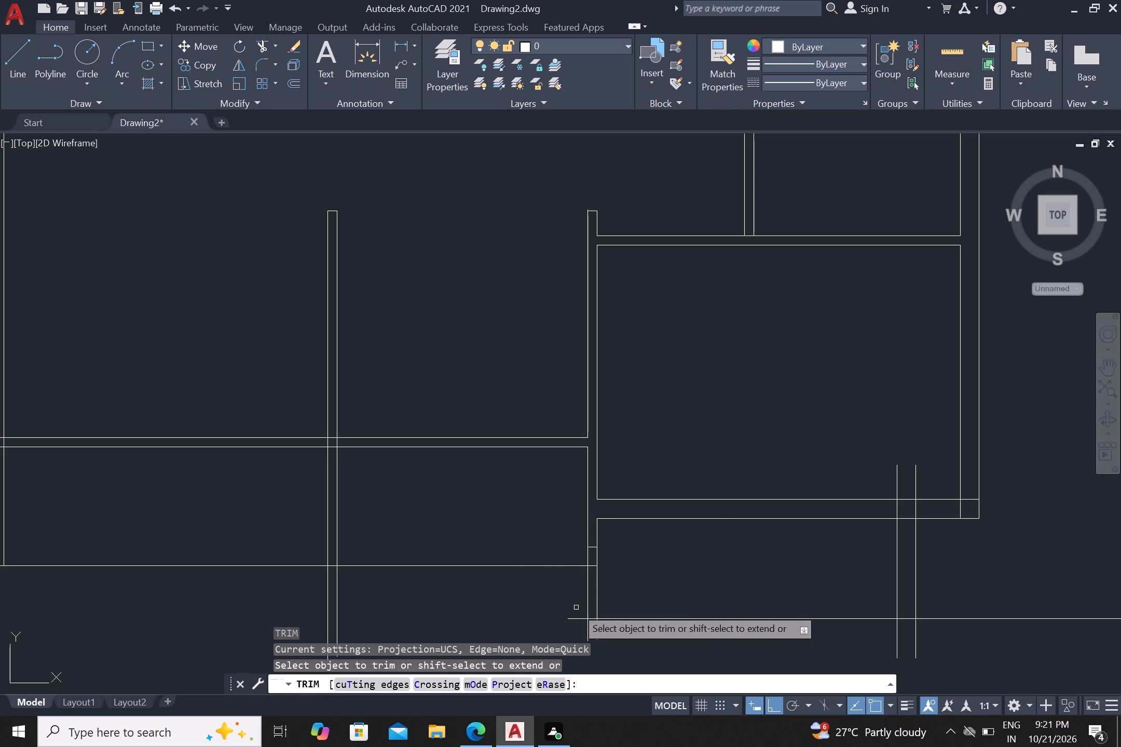
click(581, 607)
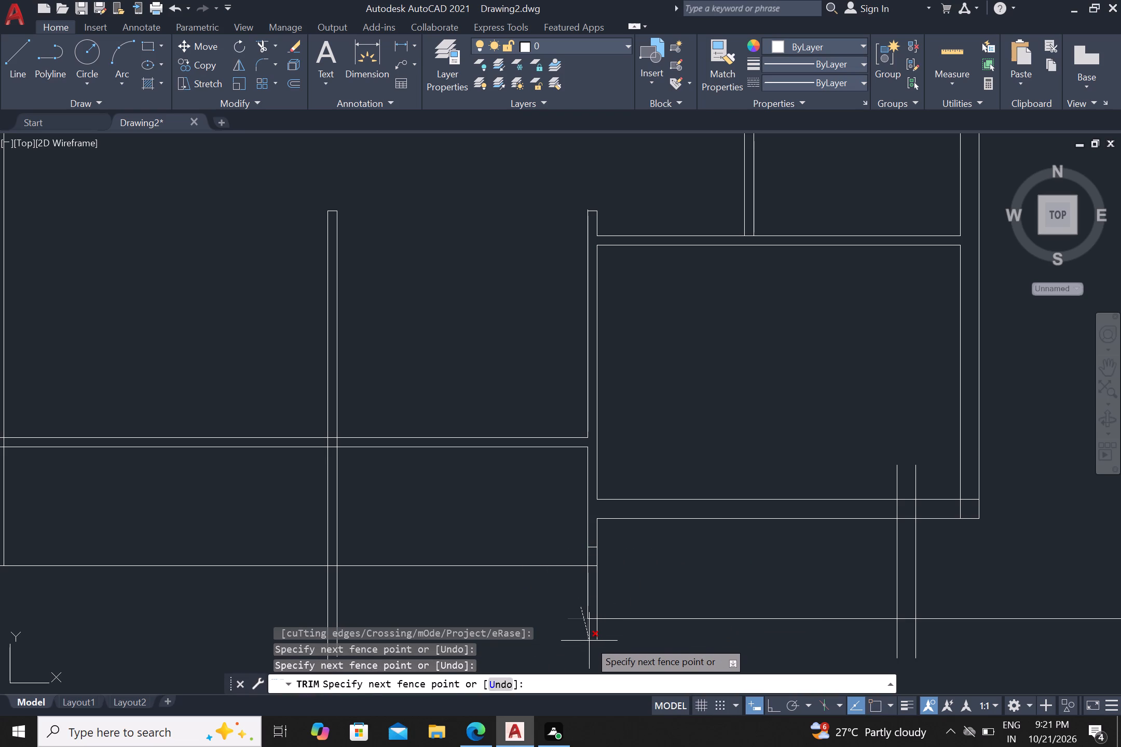
click(586, 642)
click(575, 633)
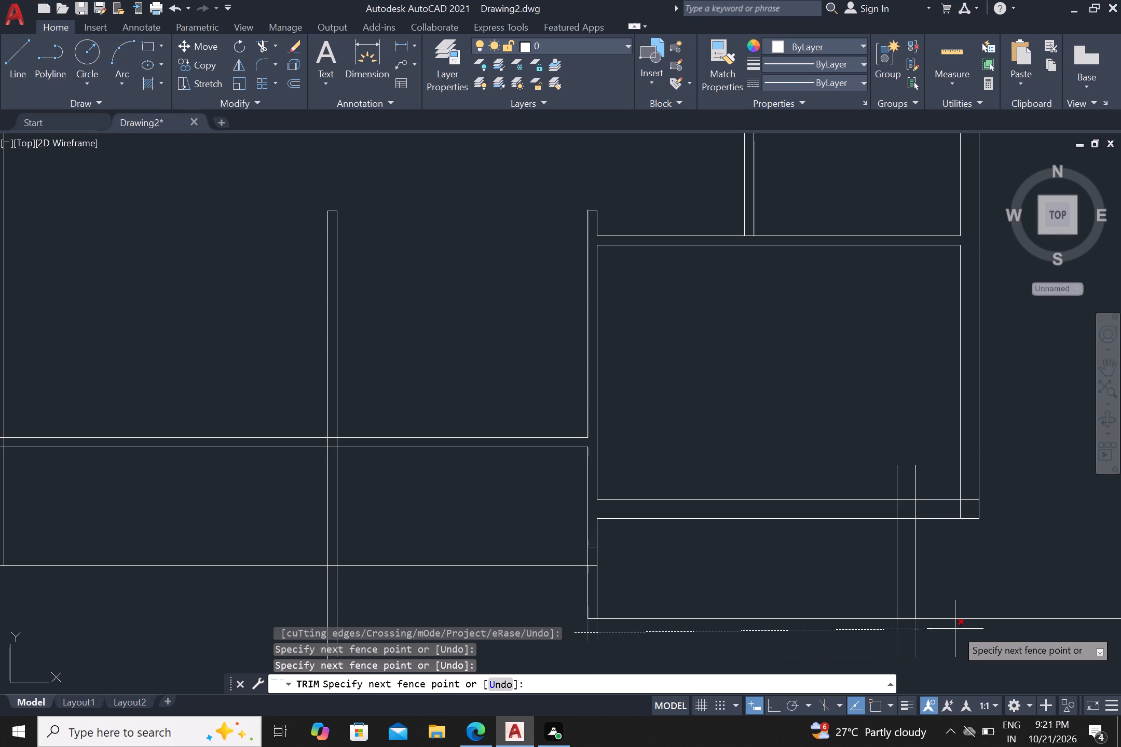
click(958, 631)
click(950, 641)
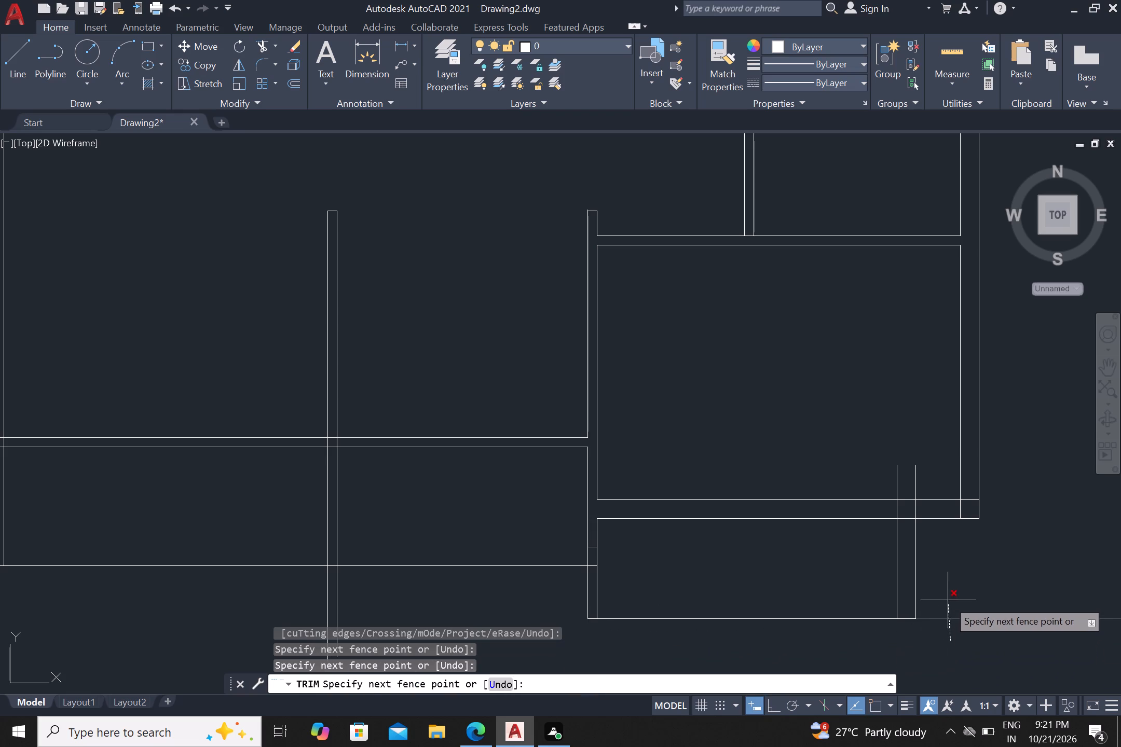
click(952, 599)
drag(865, 484, 874, 484)
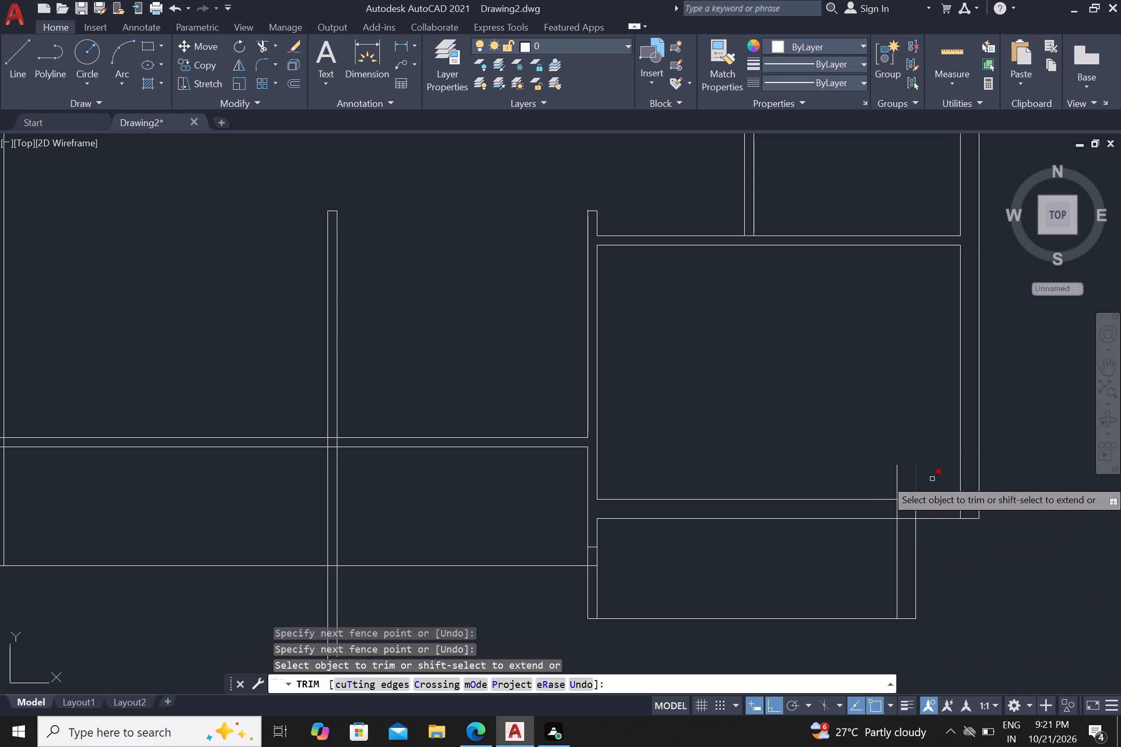
click(938, 476)
click(877, 484)
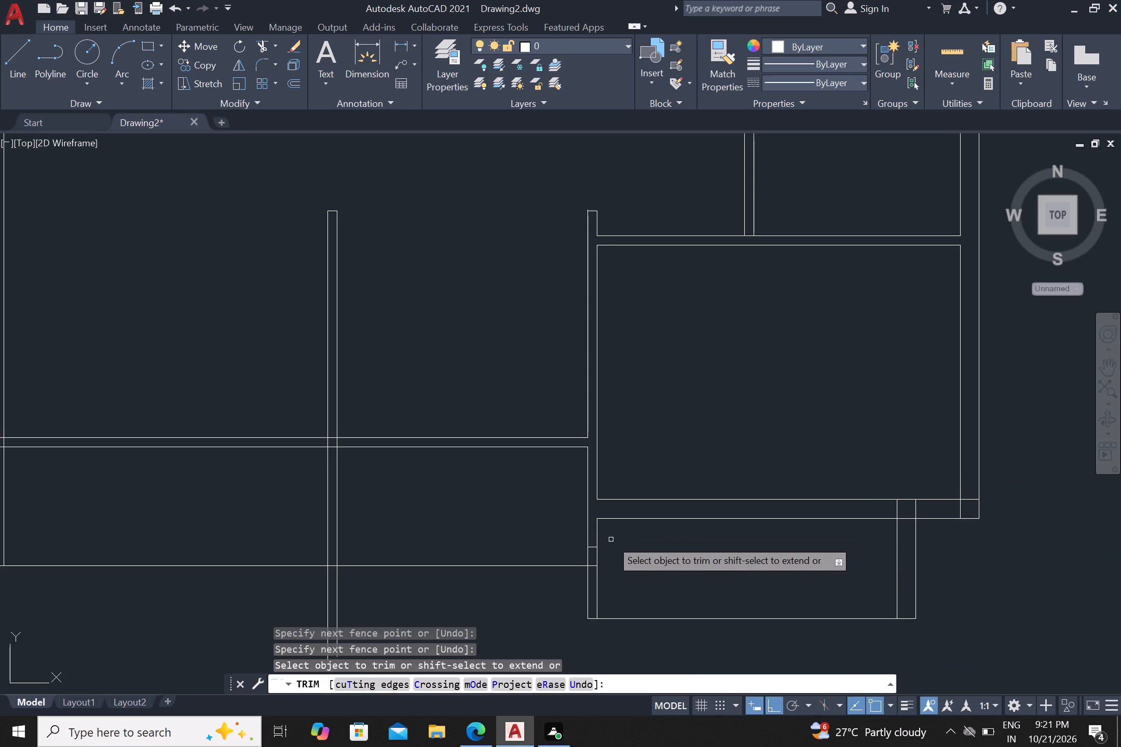
Trim the short horizontal crossing lines between the two faces of the vertical wall left of the new bottom area.
scroll(595, 549, up, 2)
drag(590, 531, 590, 536)
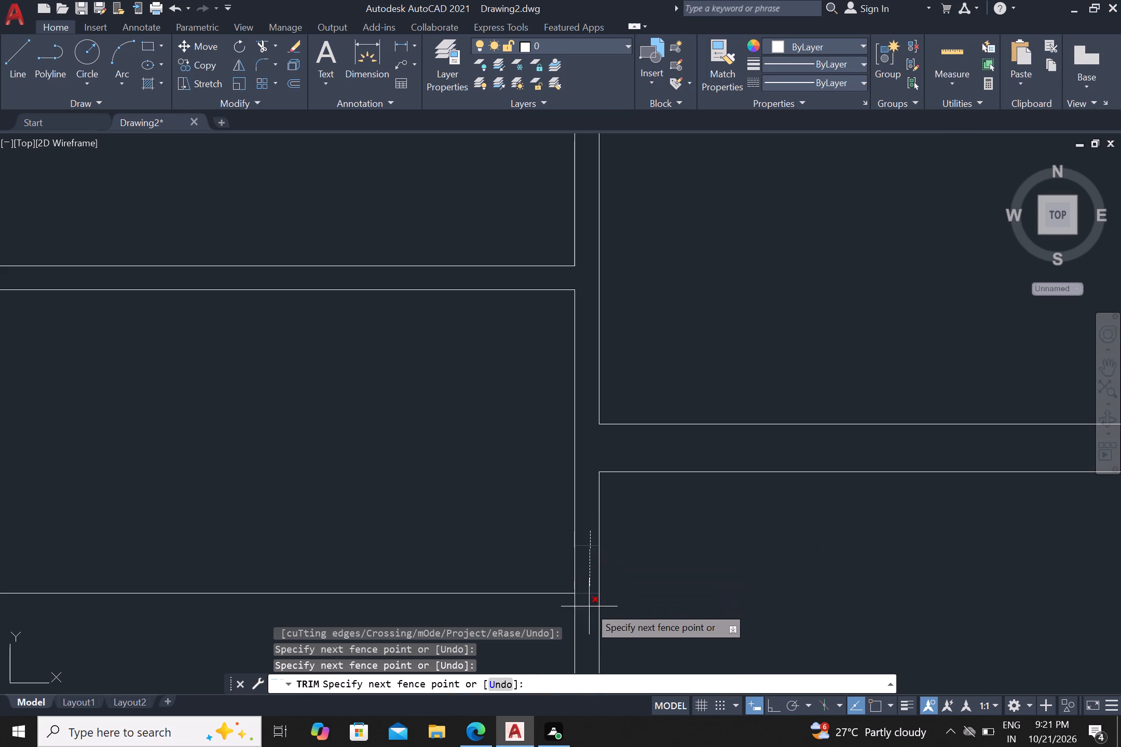
click(587, 611)
Trim the crossing lines inside the bottom-right room's bottom wall, clearing its right corner and opening the junction with the new 9" wall.
scroll(585, 609, down, 2)
scroll(910, 556, up, 1)
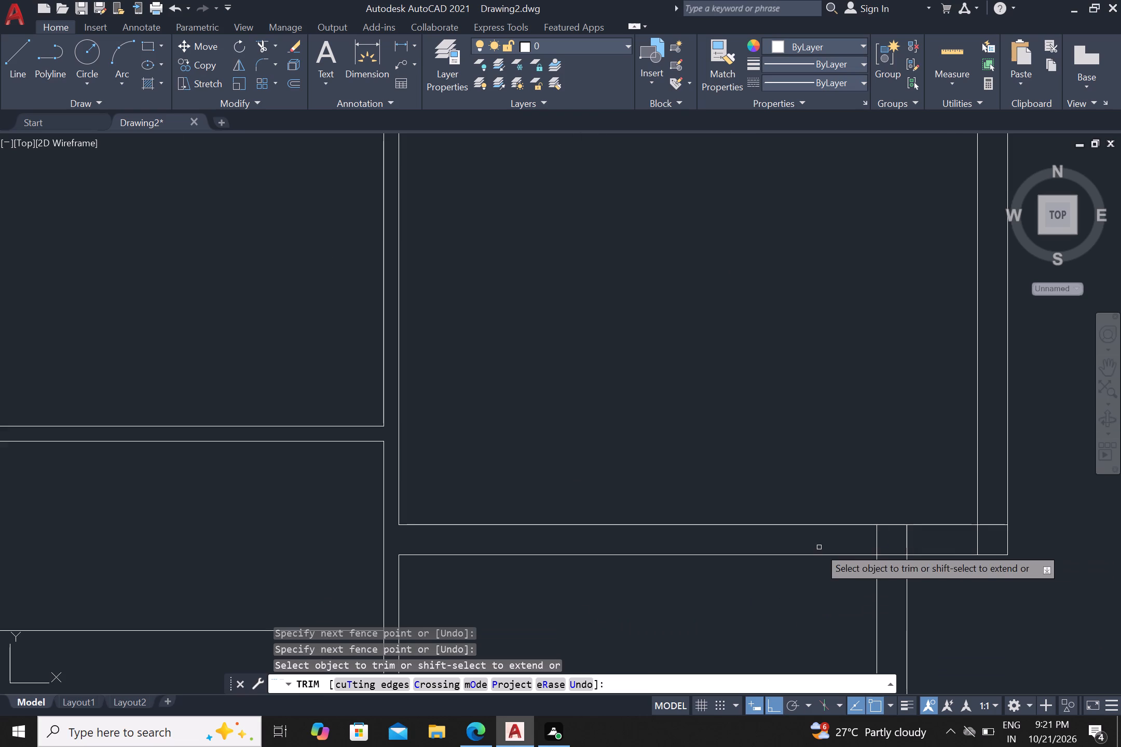
click(851, 540)
double_click(990, 542)
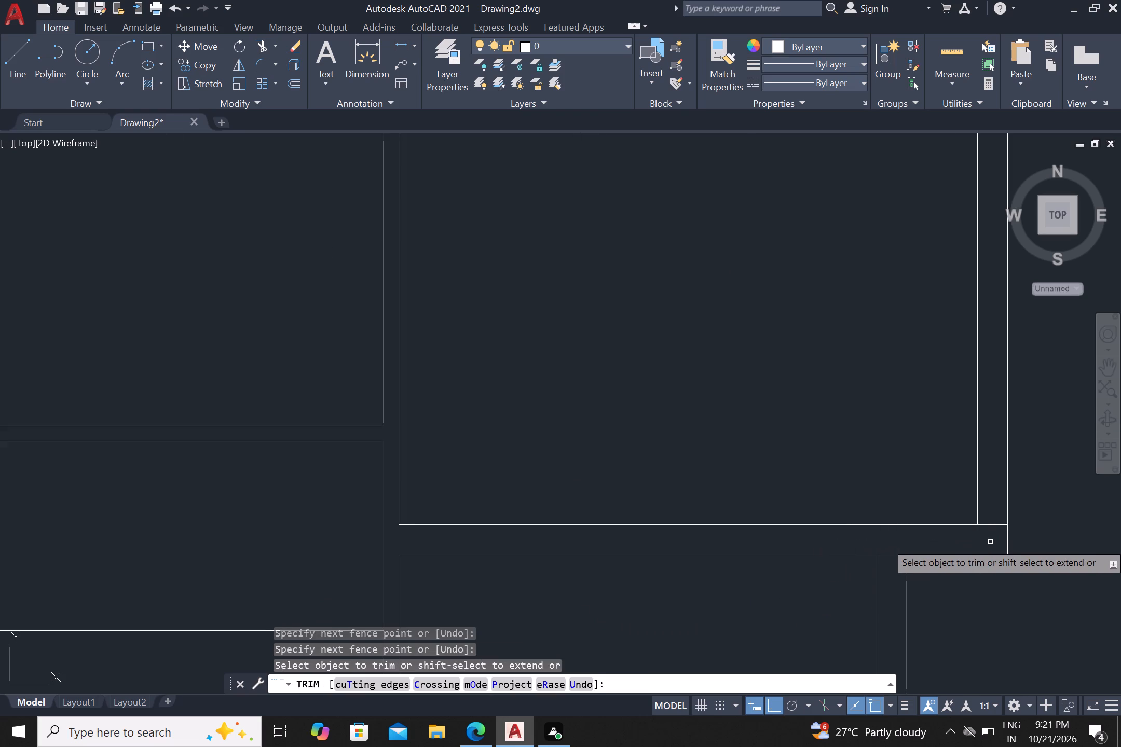
drag(982, 519, 985, 528)
click(983, 537)
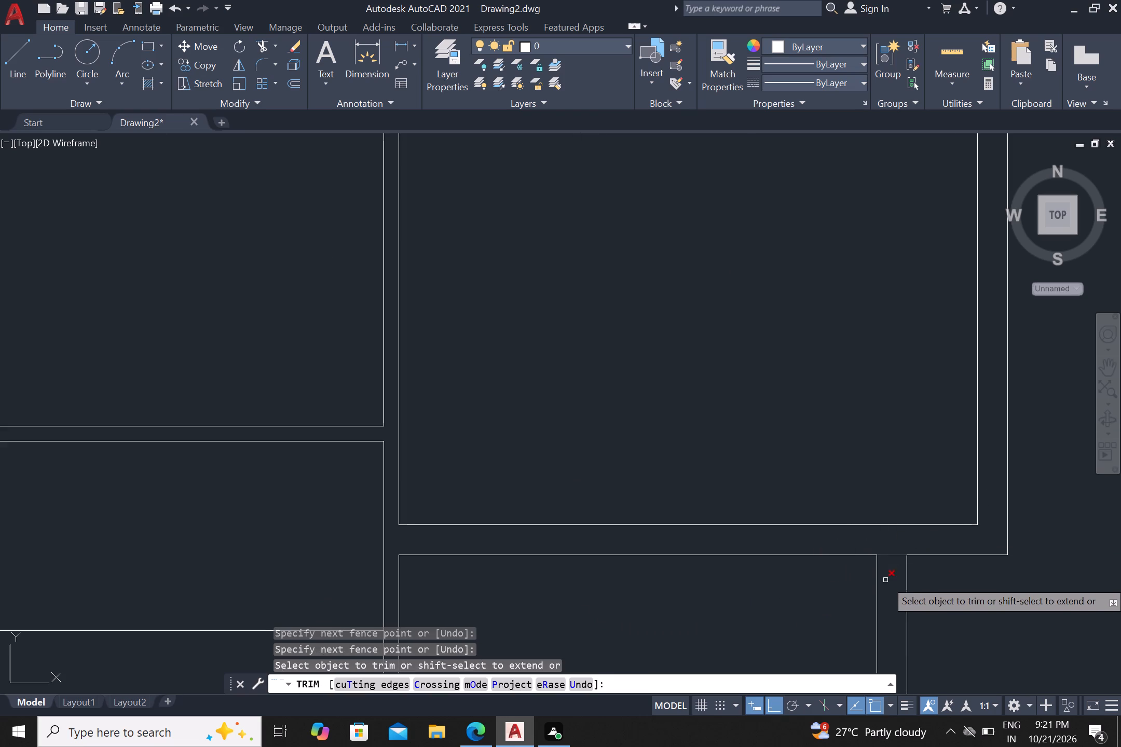
drag(887, 573, 892, 565)
click(887, 555)
Trim the middle vertical interior wall's two lines where they extend below the plan's bottom line.
scroll(892, 555, down, 3)
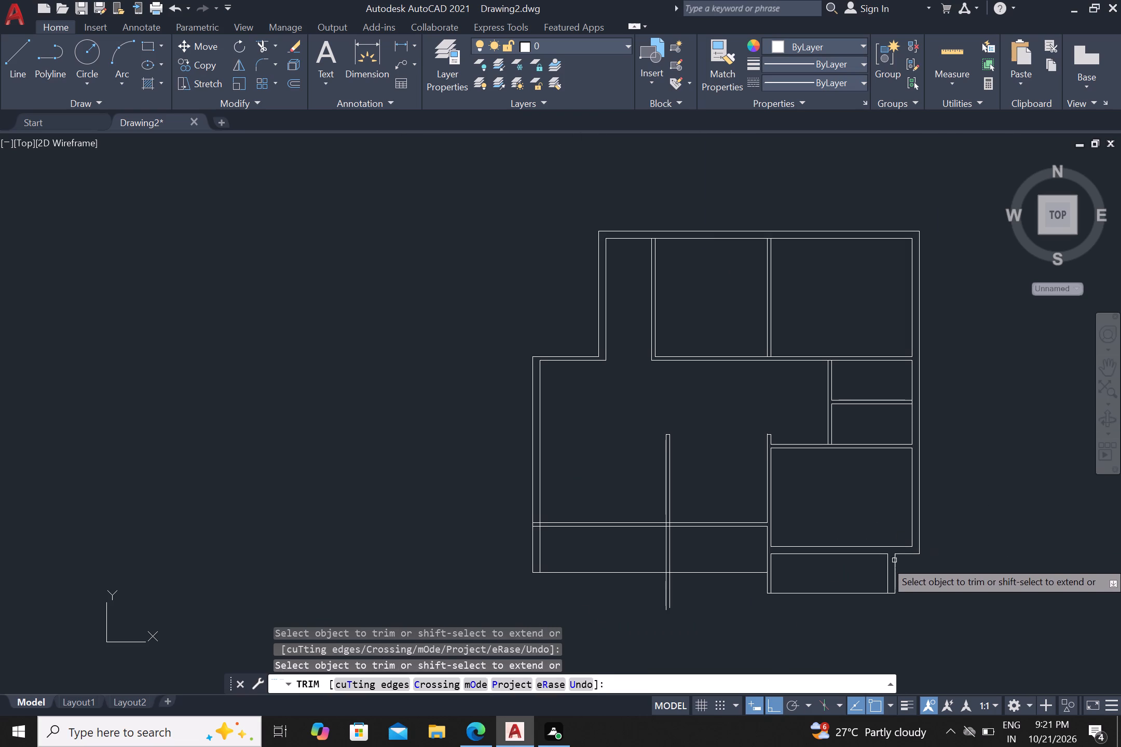
click(690, 593)
drag(659, 591, 664, 598)
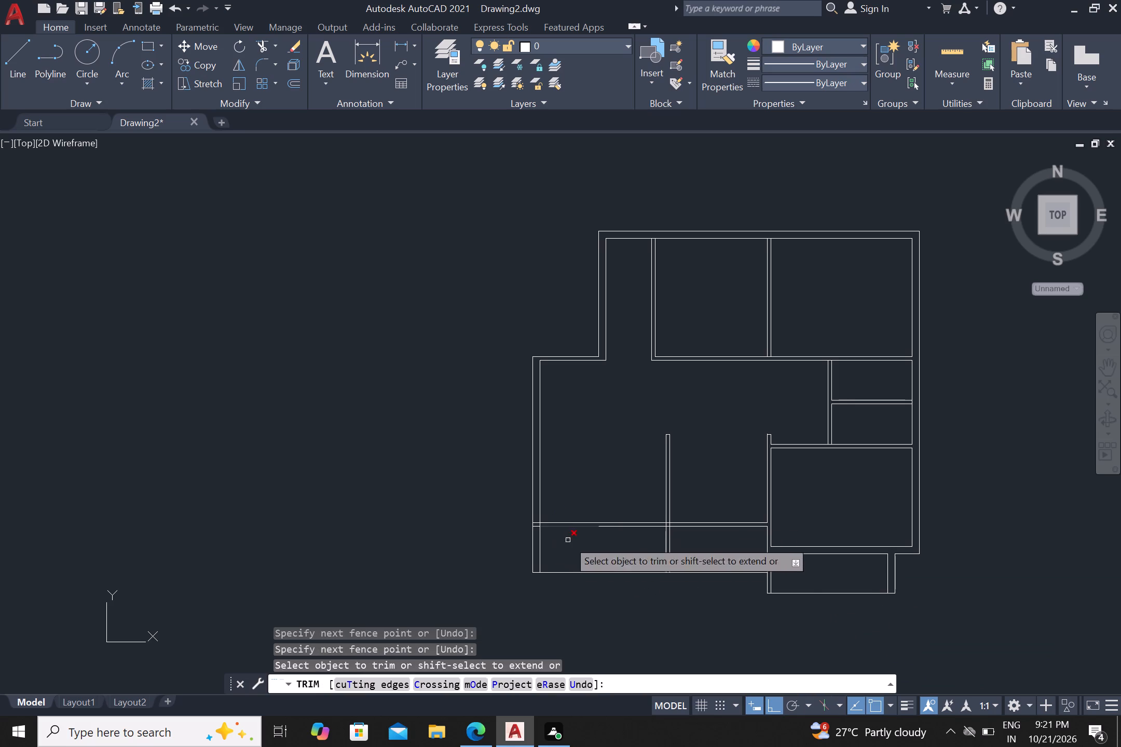
Trim the lines at the left end of the lower horizontal wall to open its junction with the left outer wall.
scroll(510, 499, up, 1)
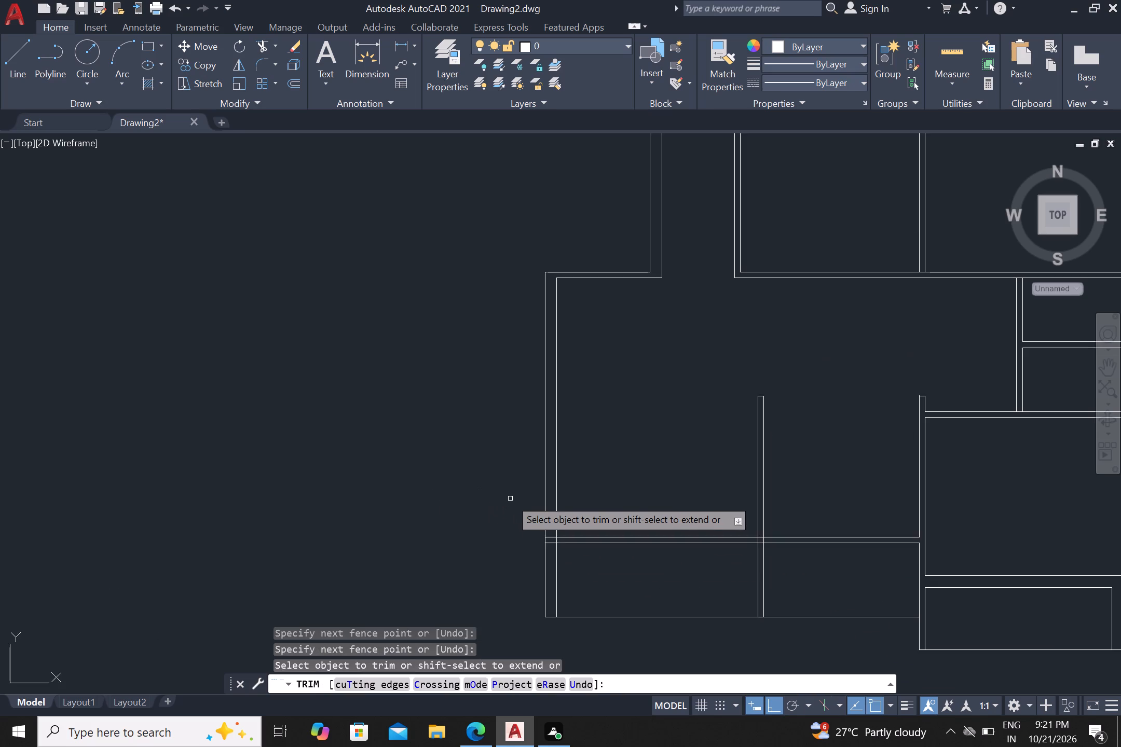
scroll(522, 516, up, 1)
scroll(570, 548, up, 1)
click(562, 540)
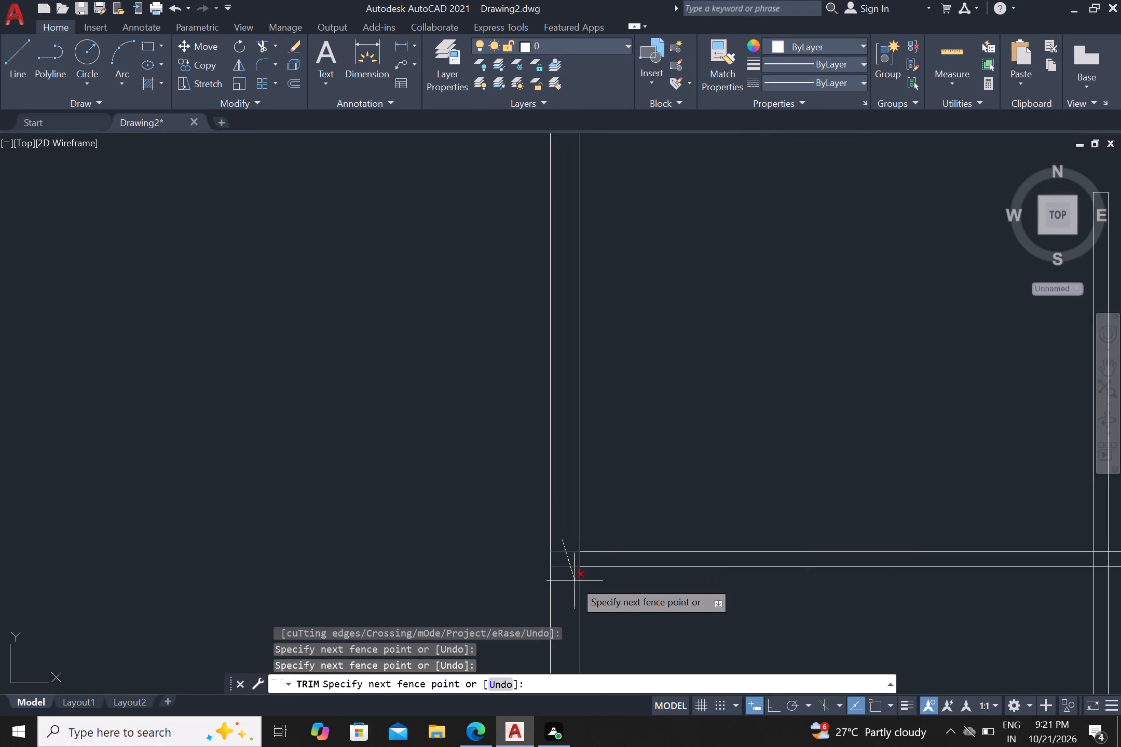
click(572, 581)
scroll(567, 561, up, 2)
click(592, 556)
click(626, 553)
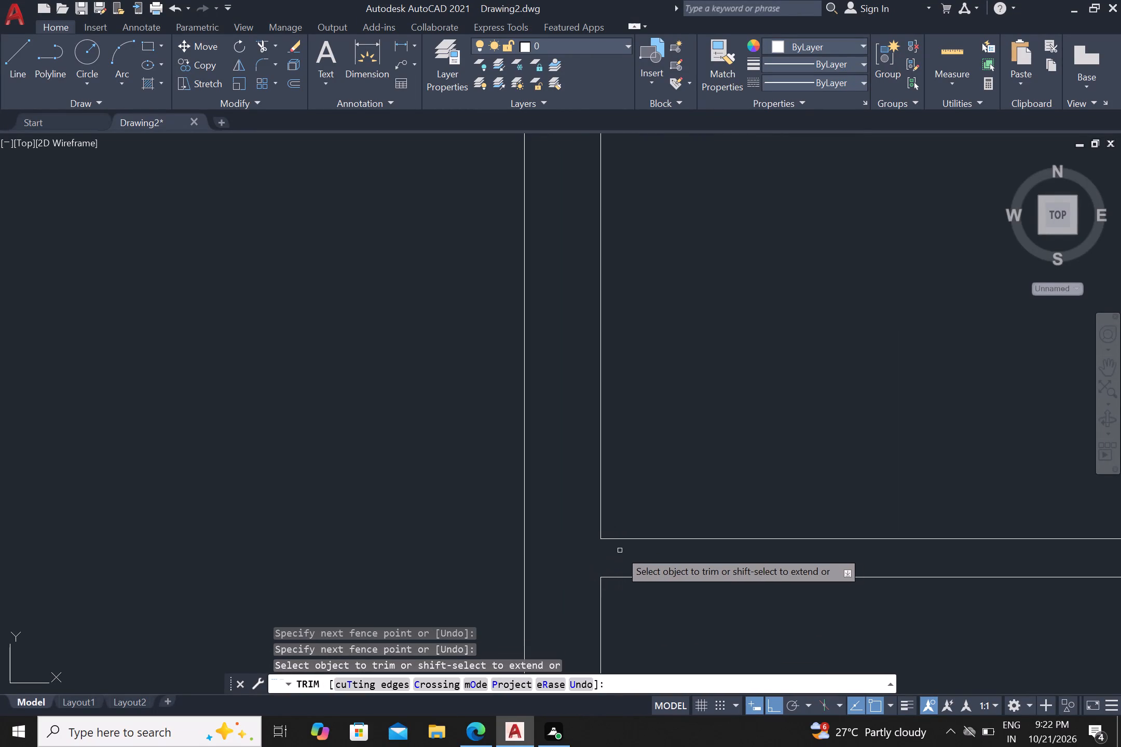
Trim the crossing lines where the middle vertical interior wall meets the lower horizontal wall, opening the junction on all sides.
scroll(616, 546, down, 4)
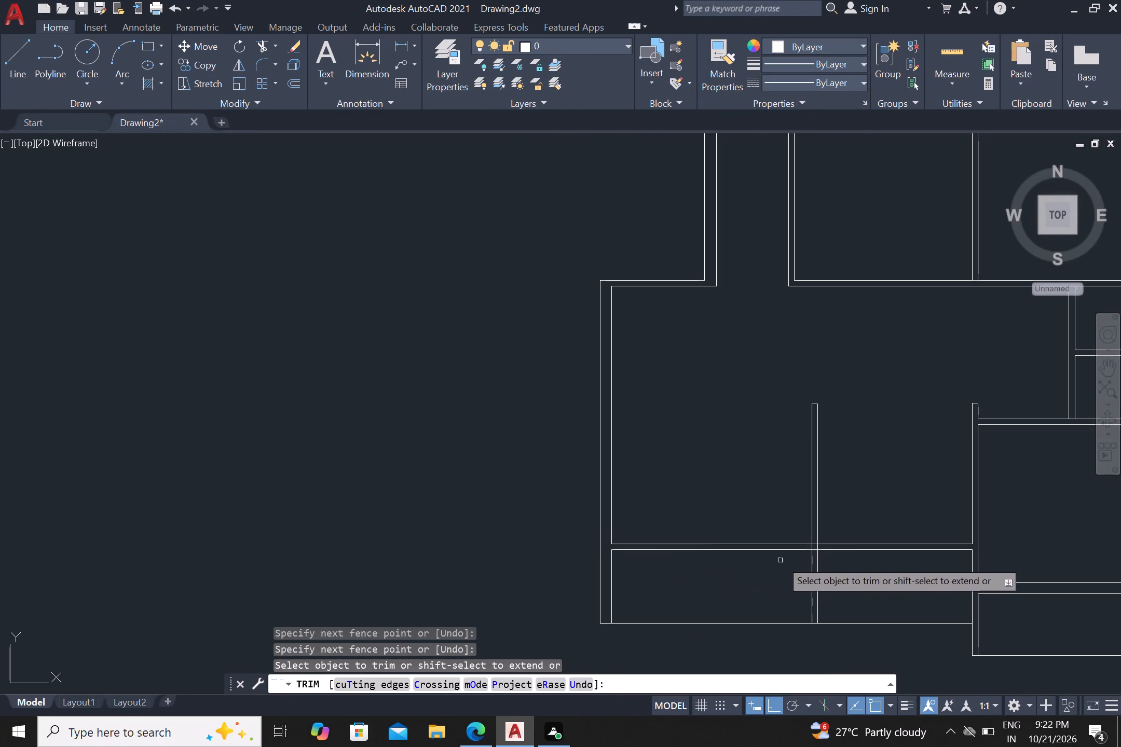
scroll(830, 544, up, 2)
scroll(745, 548, up, 1)
scroll(795, 555, up, 1)
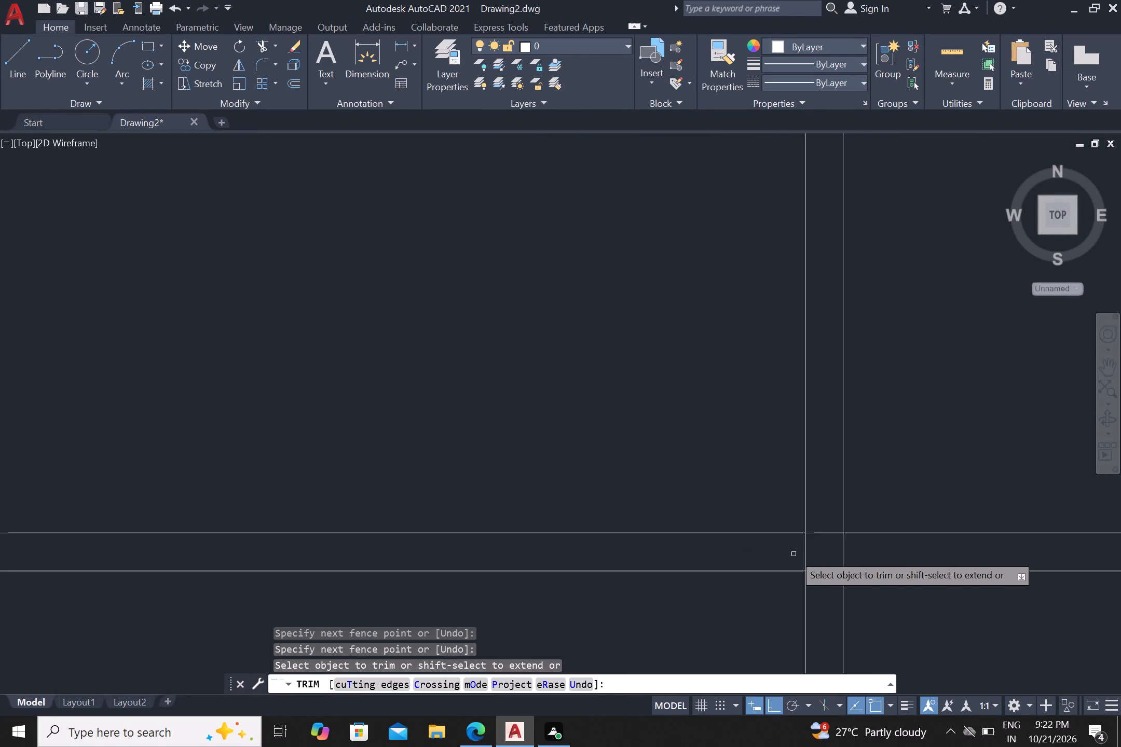
scroll(794, 554, up, 1)
click(794, 554)
click(914, 544)
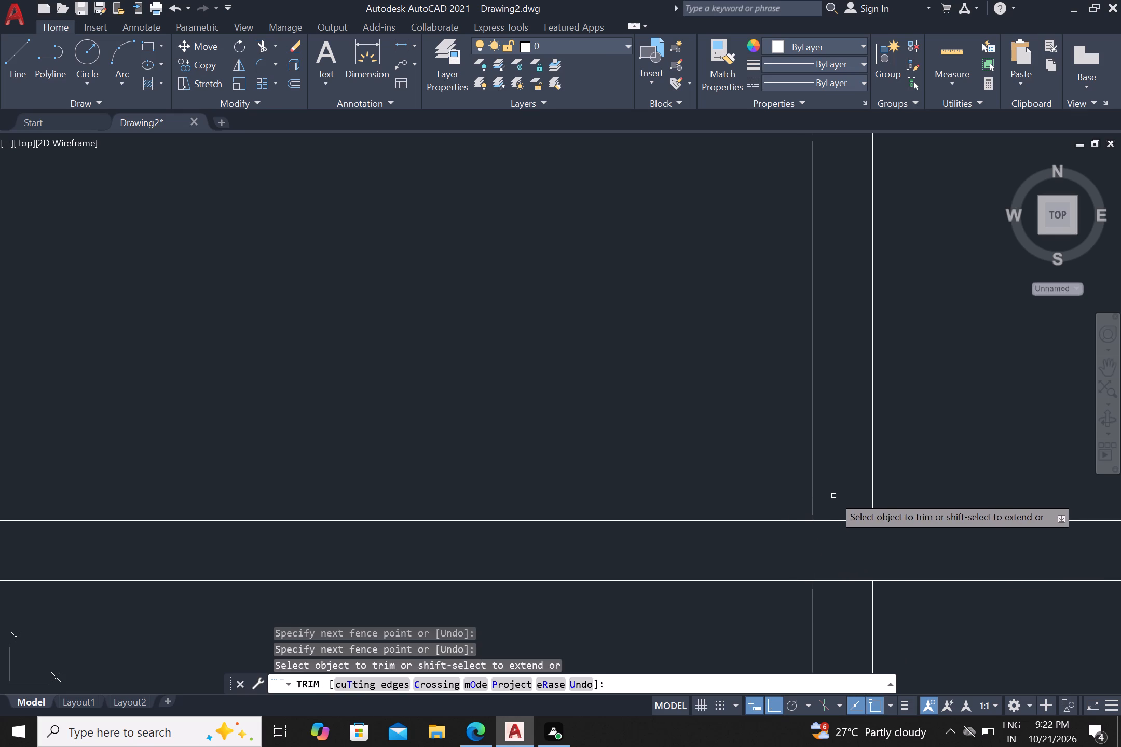
click(836, 497)
click(845, 611)
Draw two short vertical lines extending both faces of the wall between the two upper rooms down through the horizontal wall below them.
scroll(824, 581, down, 6)
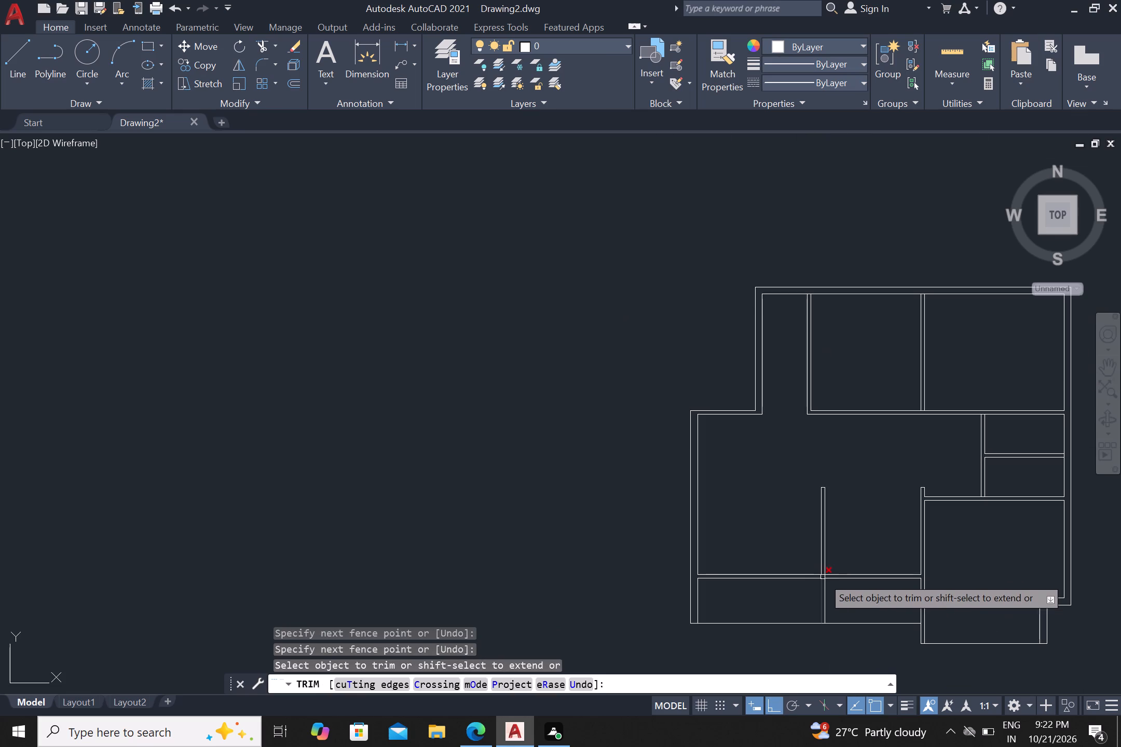
middle_drag(942, 562, 591, 513)
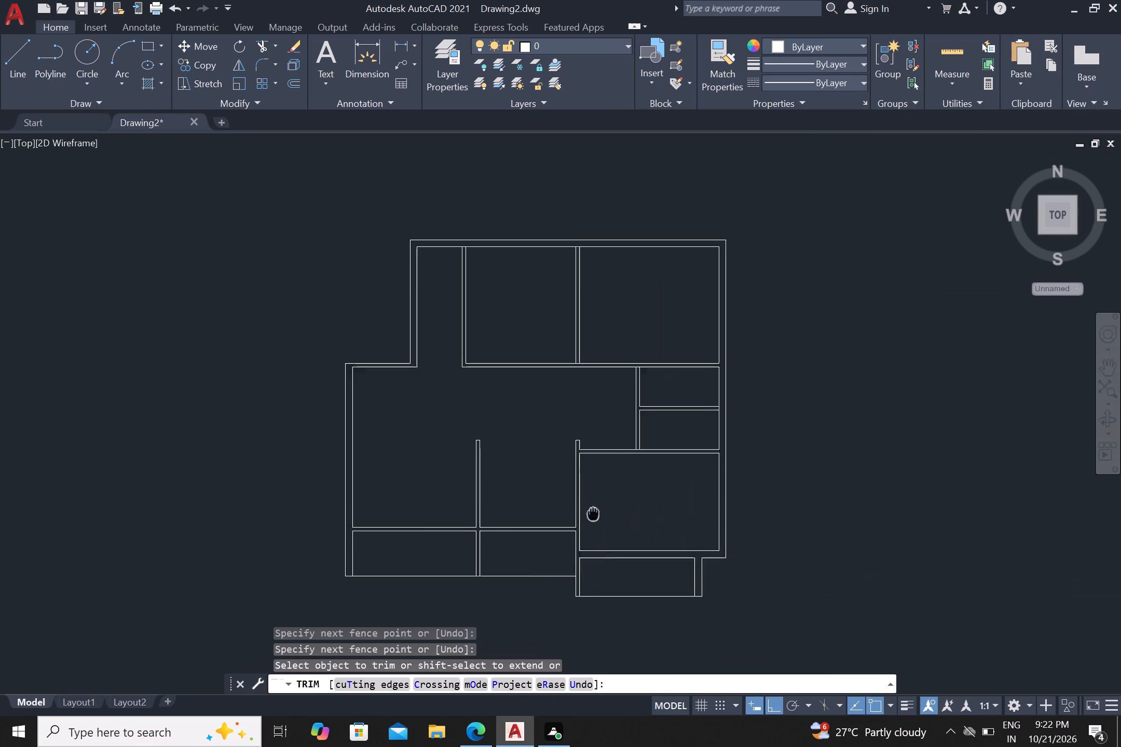
middle_drag(591, 513, 540, 492)
scroll(545, 487, up, 1)
scroll(545, 484, down, 1)
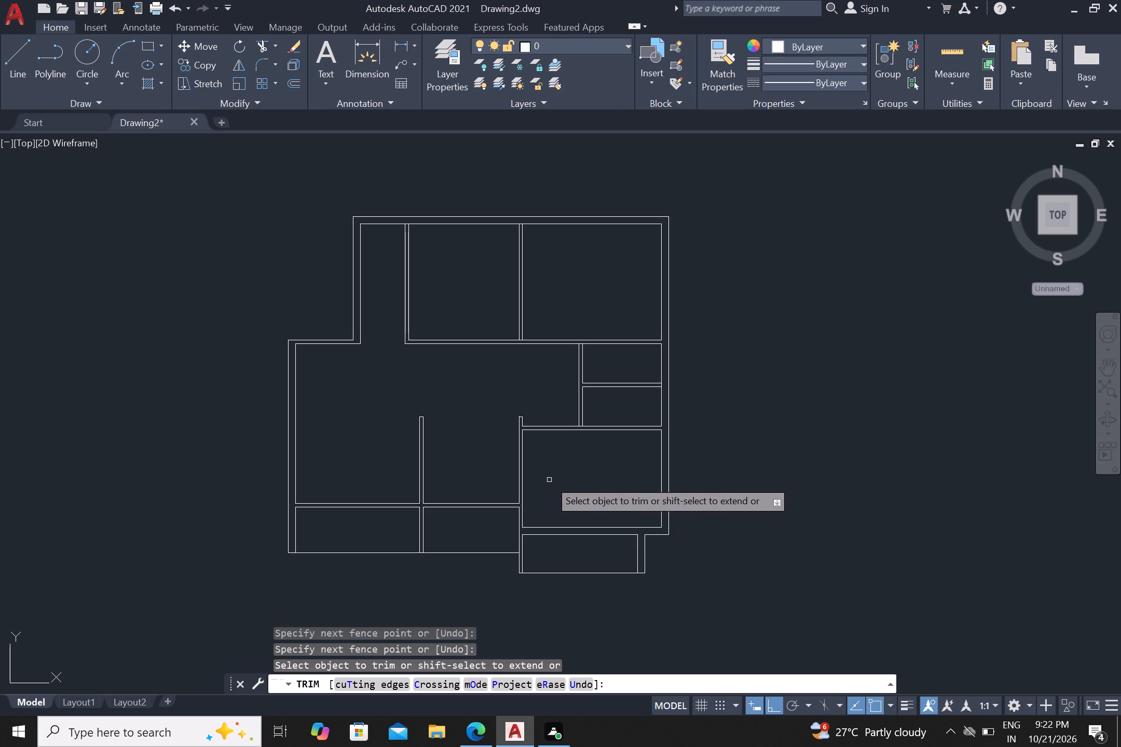
scroll(526, 343, up, 2)
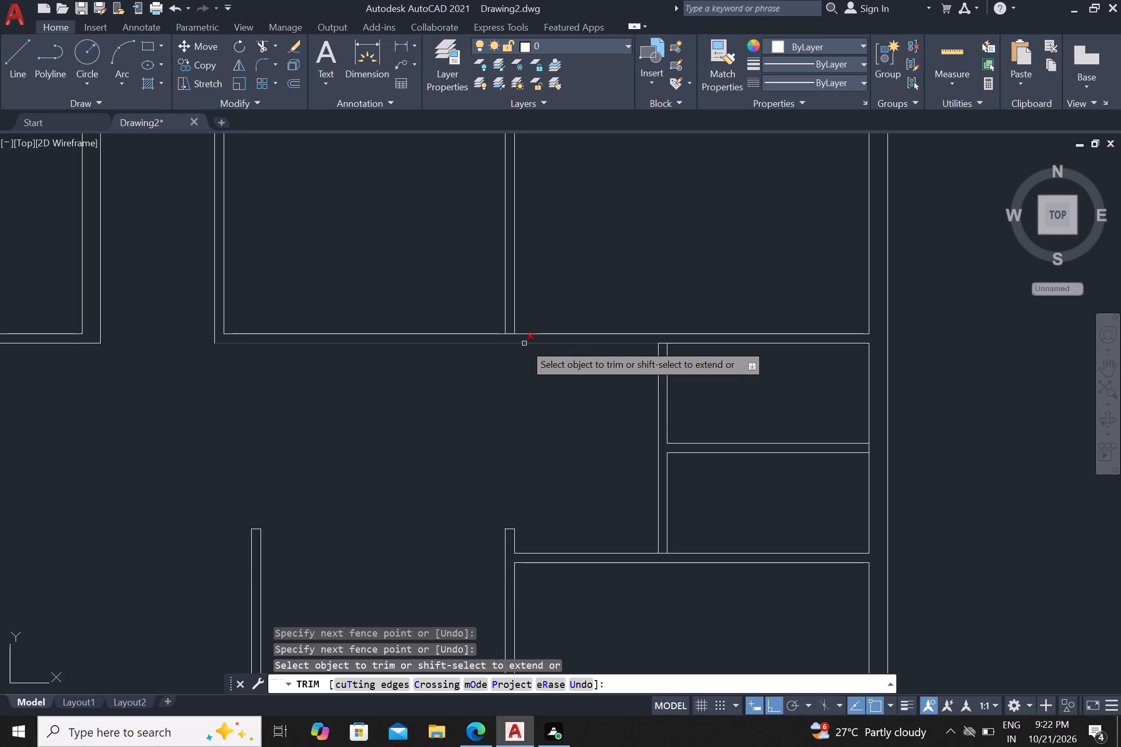
scroll(518, 372, up, 1)
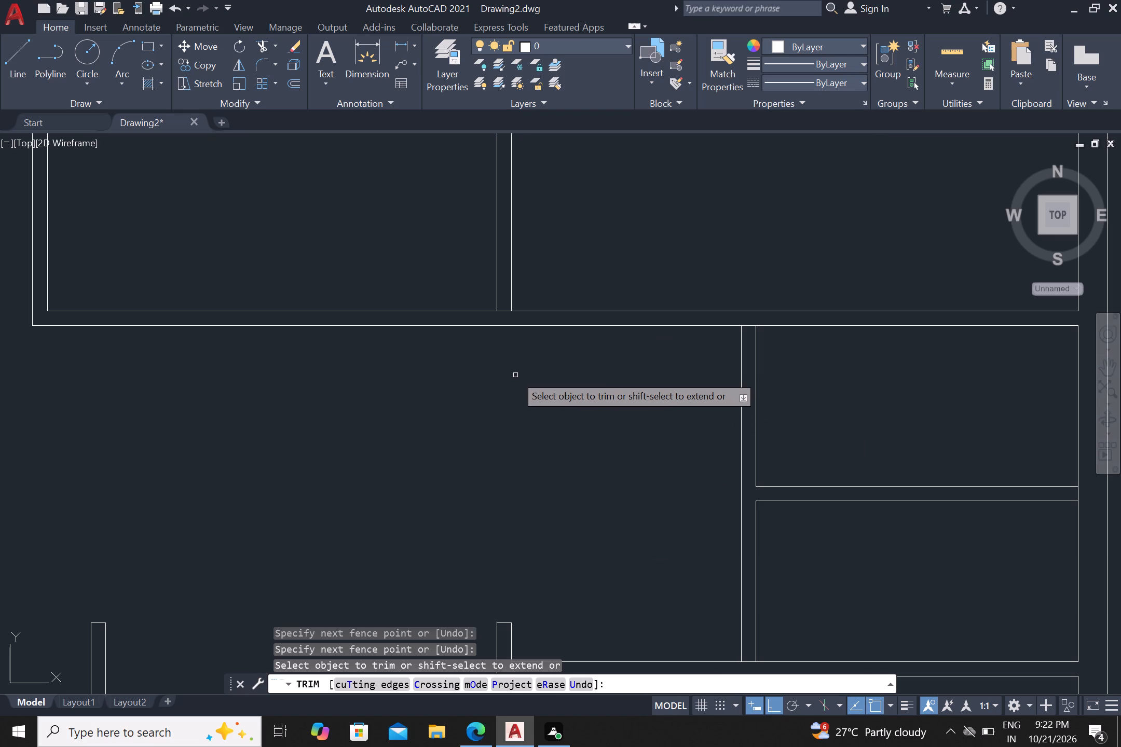
key(Escape)
key(l)
key(Return)
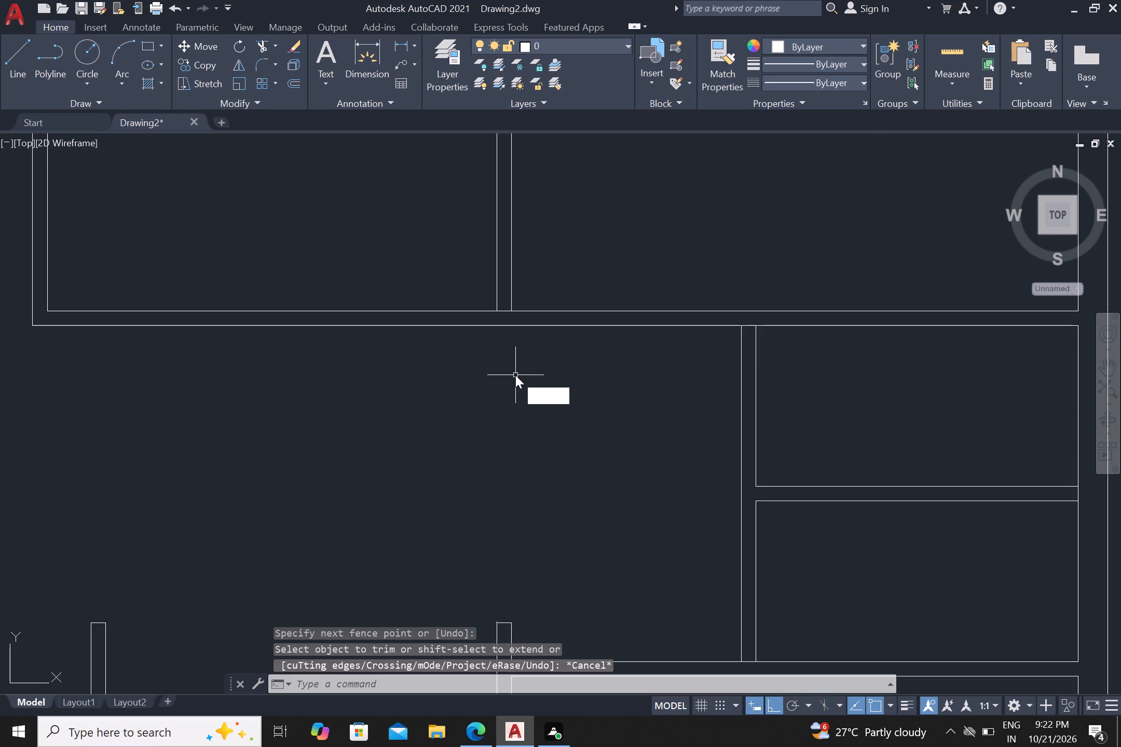
drag(516, 307, 517, 319)
click(510, 361)
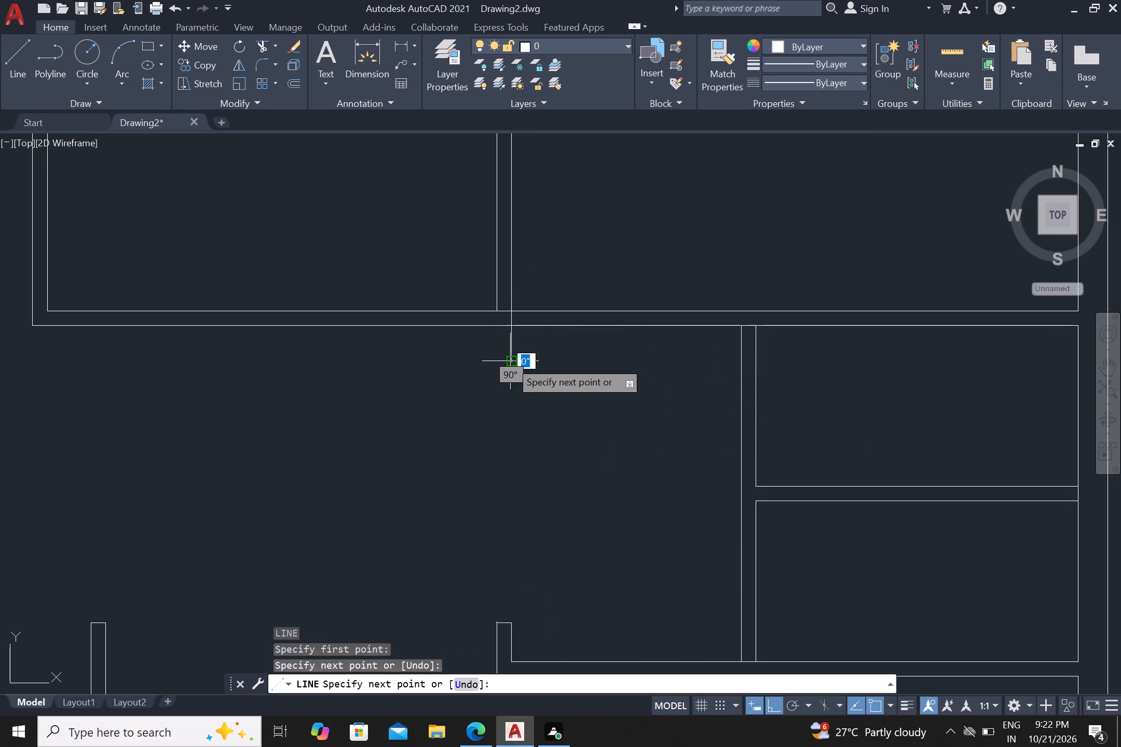
key(Return)
key(Return)
click(501, 311)
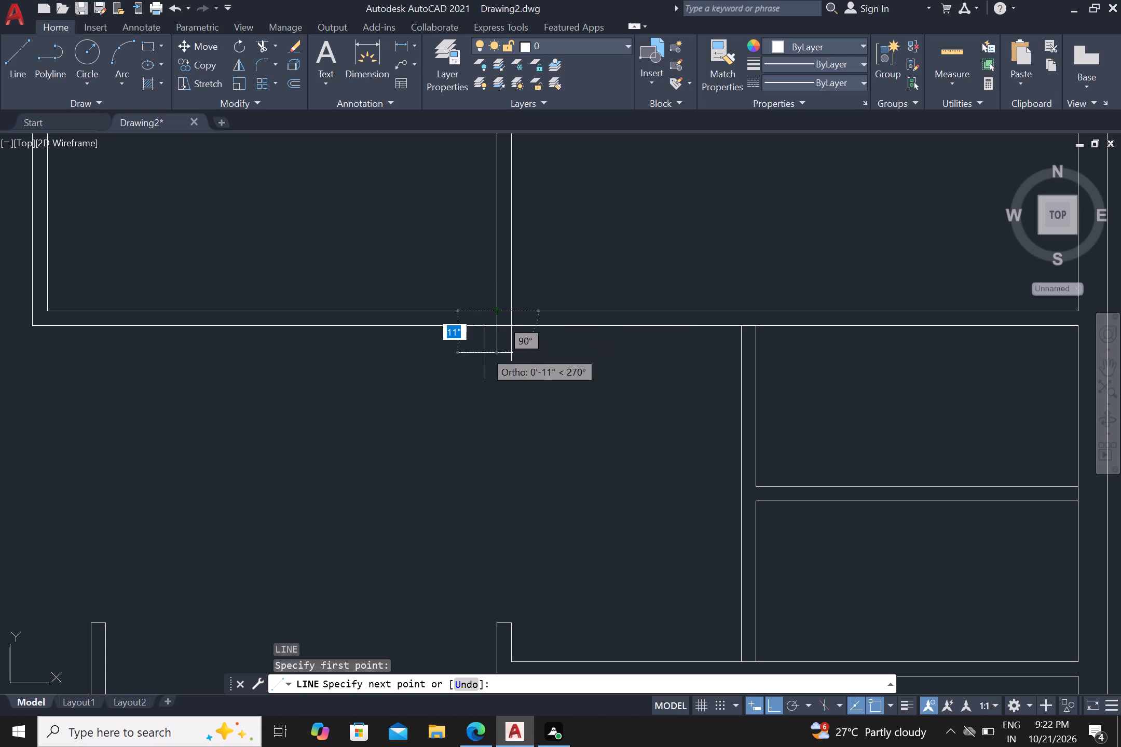
click(485, 361)
key(Return)
Offset the two short vertical lines outward by 3'6", one to the right and one to the left, to mark door openings.
key(o)
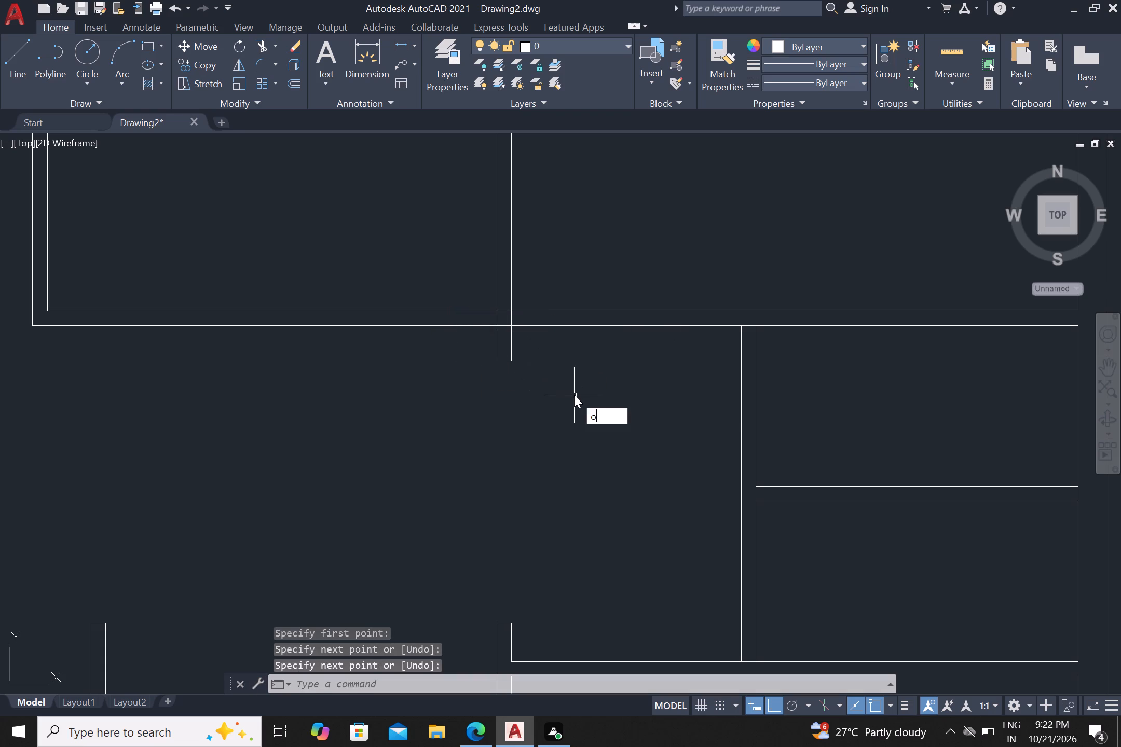
key(Return)
key(3)
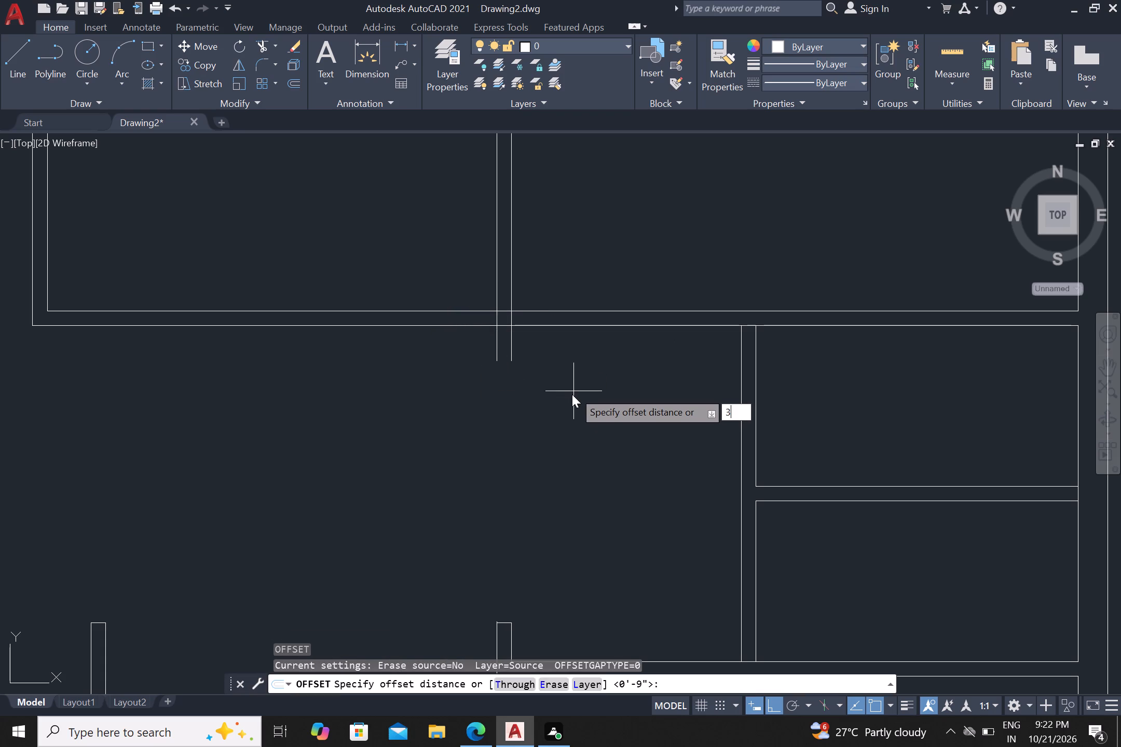
key(apostrophe)
key(6)
key(shift+quotedbl)
key(Return)
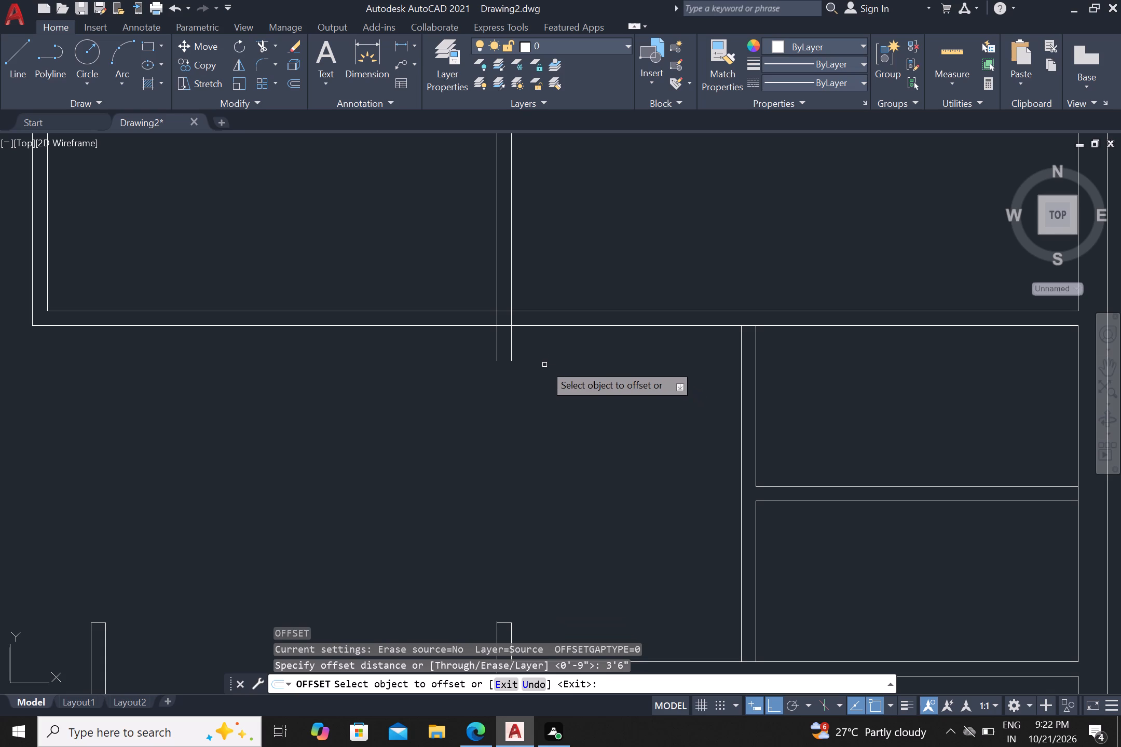
click(513, 338)
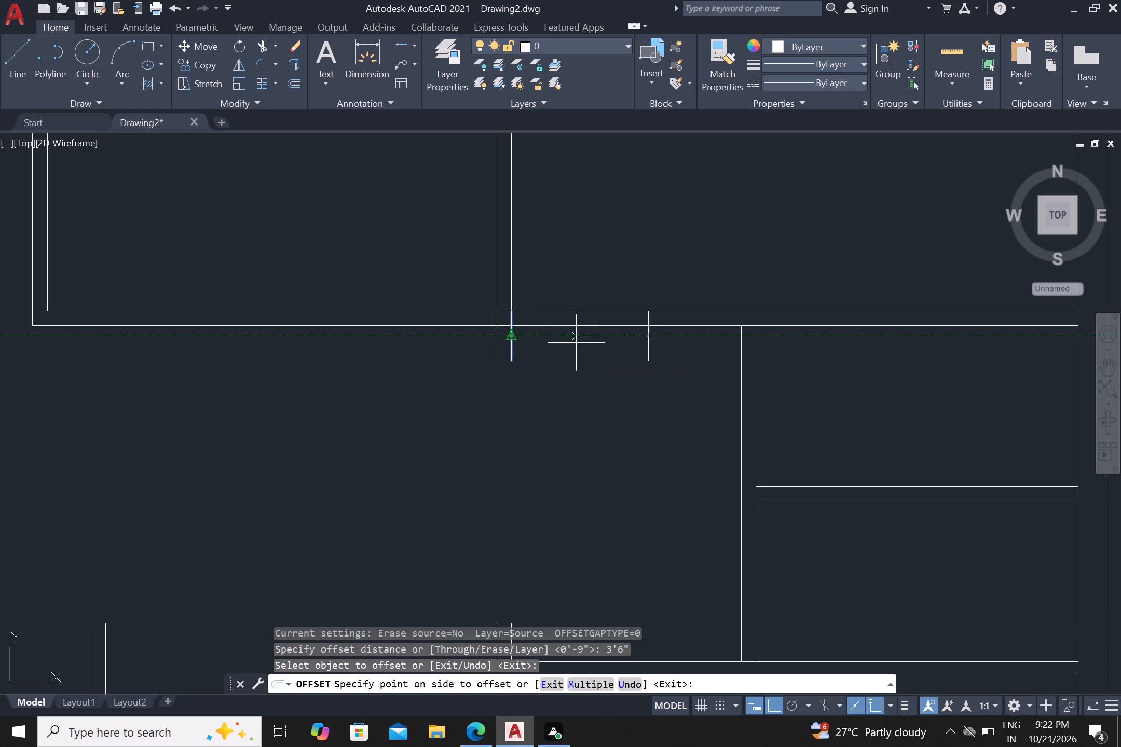
click(576, 343)
click(497, 344)
drag(448, 374, 434, 390)
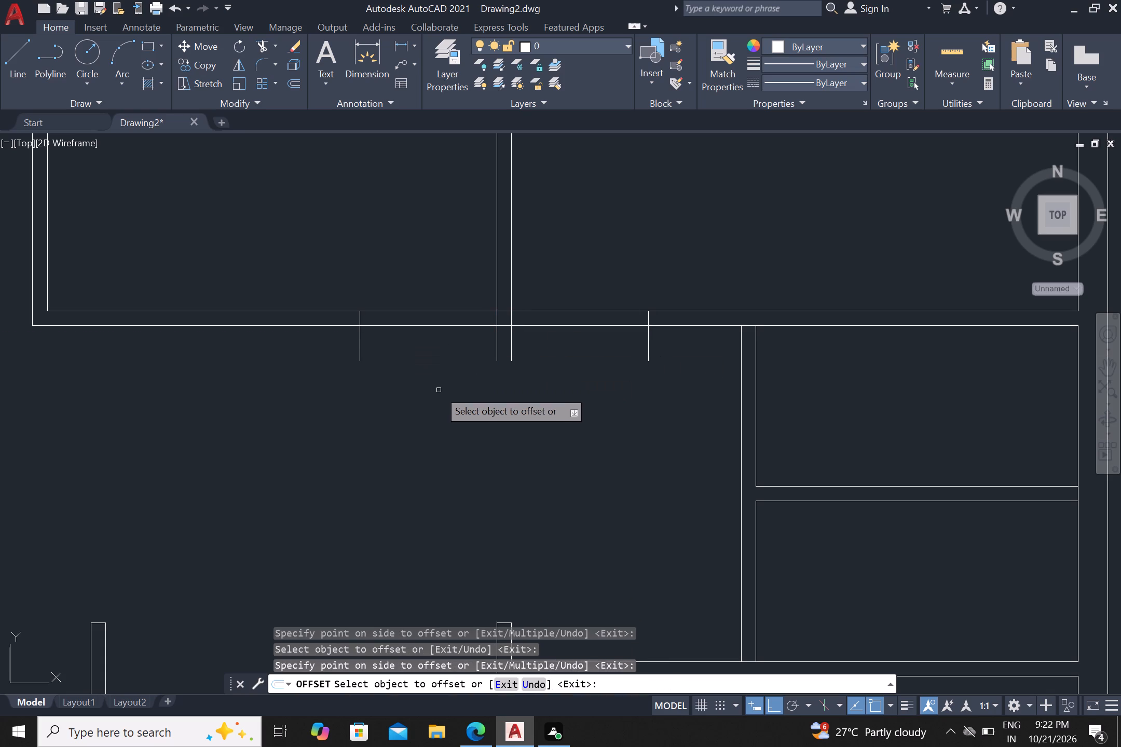
key(Escape)
Trim the horizontal wall at both marked door openings, removing the line stubs below it and the crossing line inside the dividing wall's end.
text(tr)
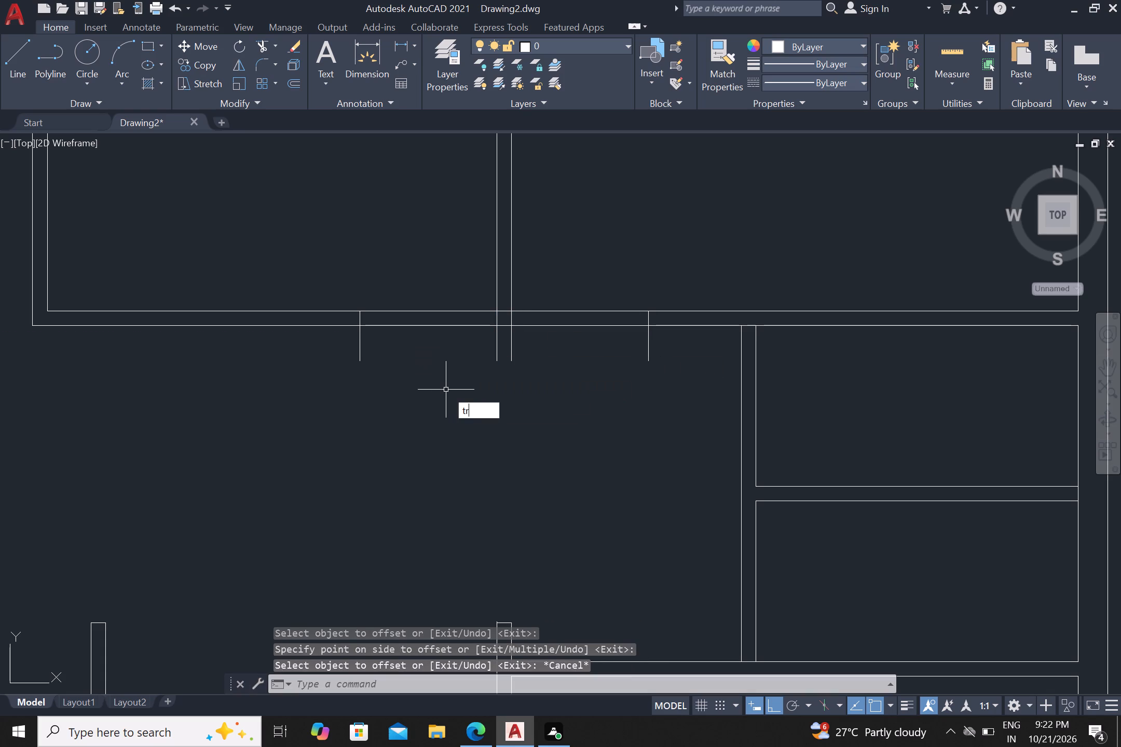
key(Return)
click(453, 359)
drag(441, 278, 446, 300)
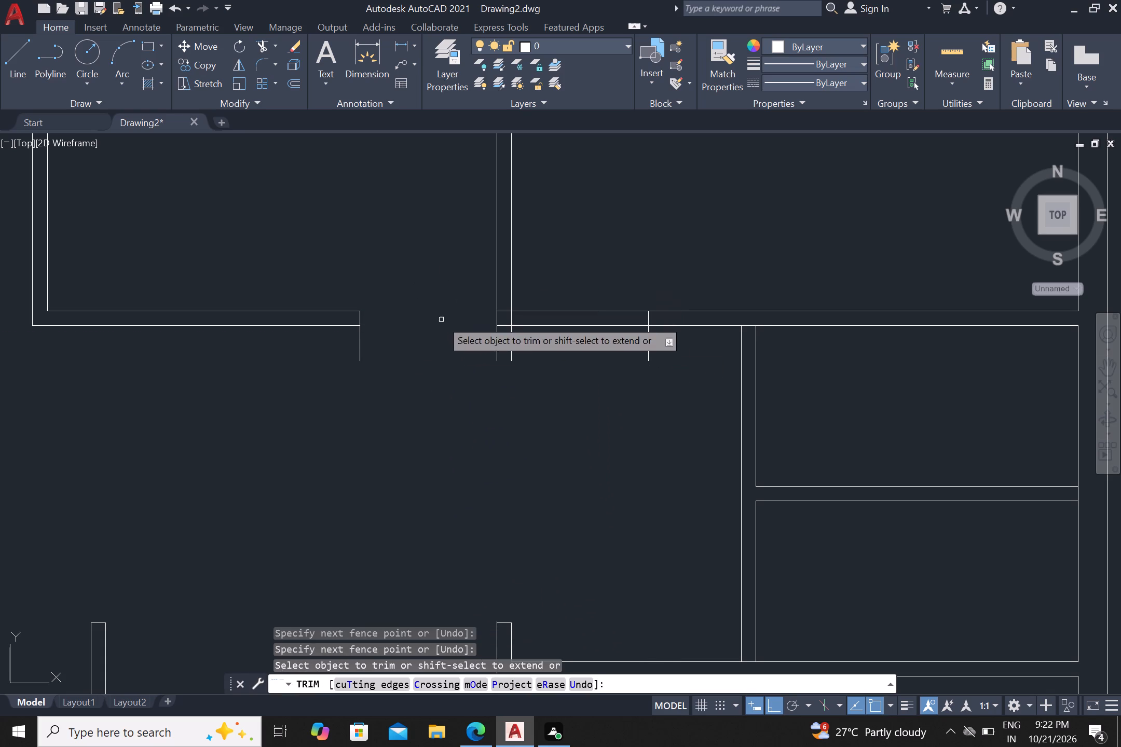
click(341, 345)
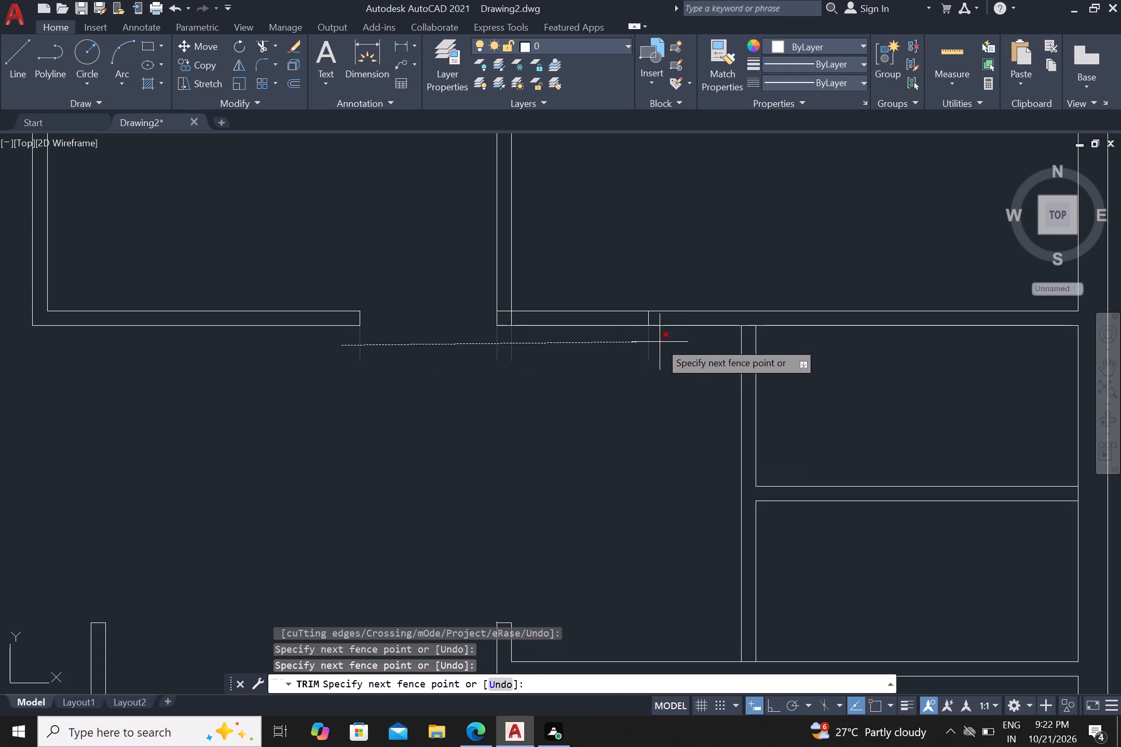
click(663, 342)
click(599, 339)
drag(593, 275, 596, 298)
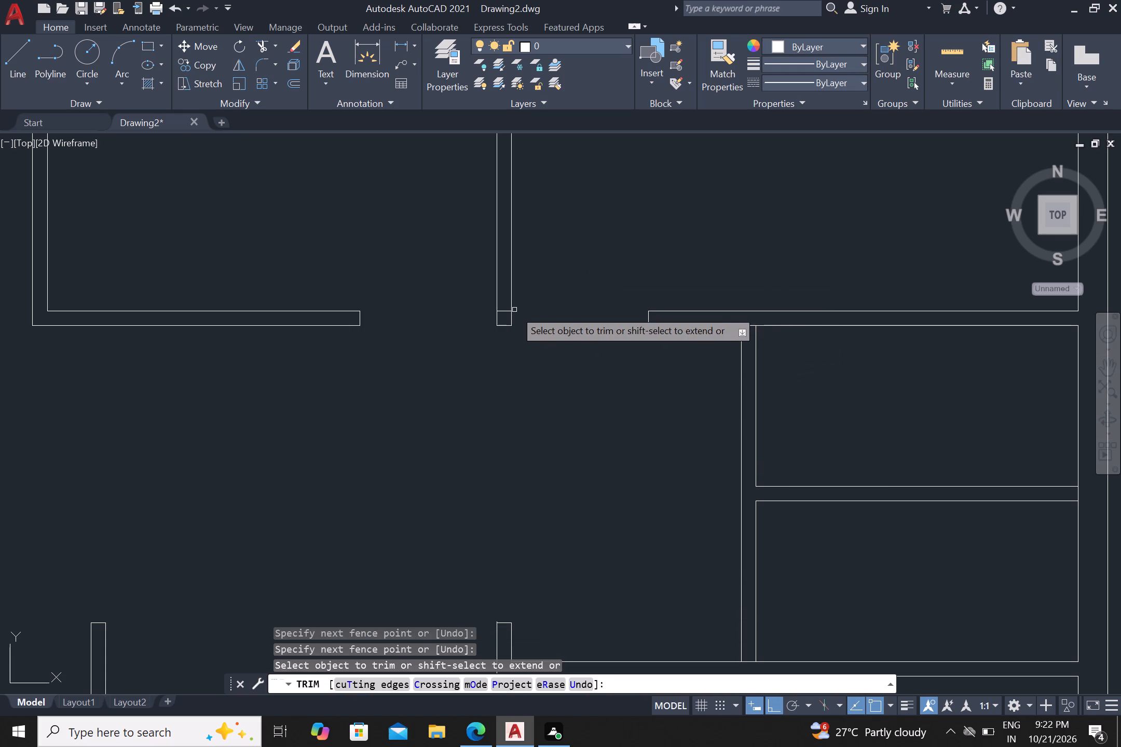
click(501, 311)
Trim the top outer wall's inner line between the faces of the two vertical interior walls to open both junctions.
scroll(514, 378, down, 1)
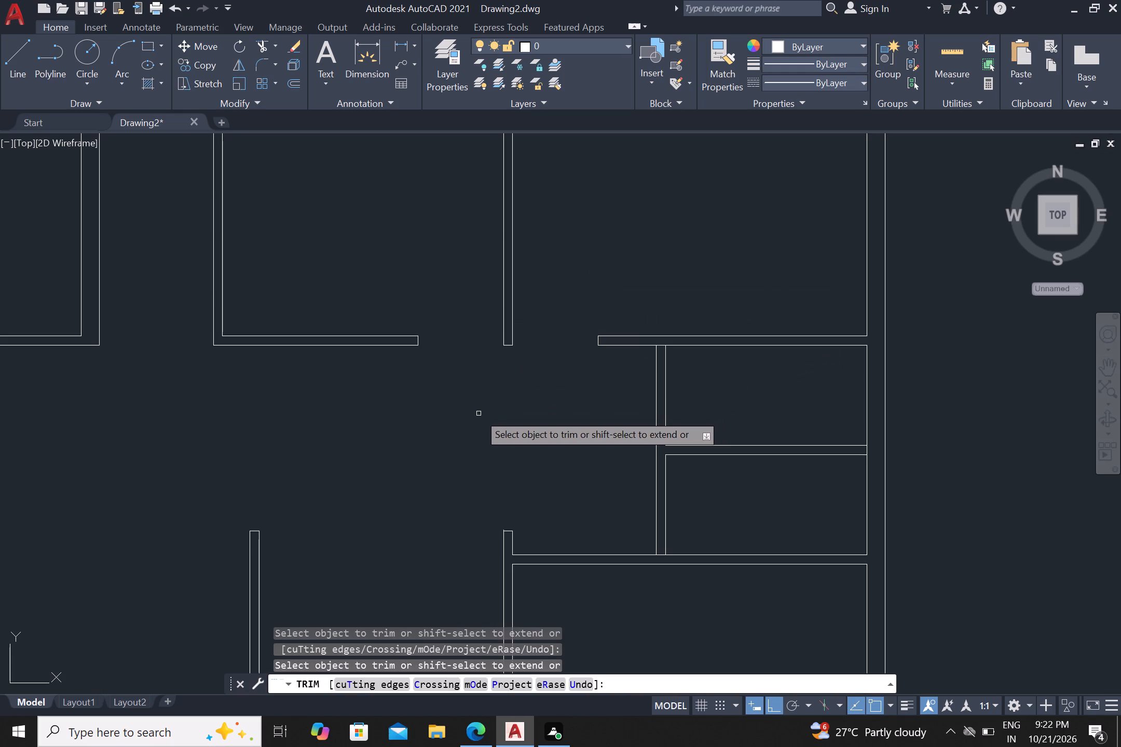
scroll(419, 428, down, 1)
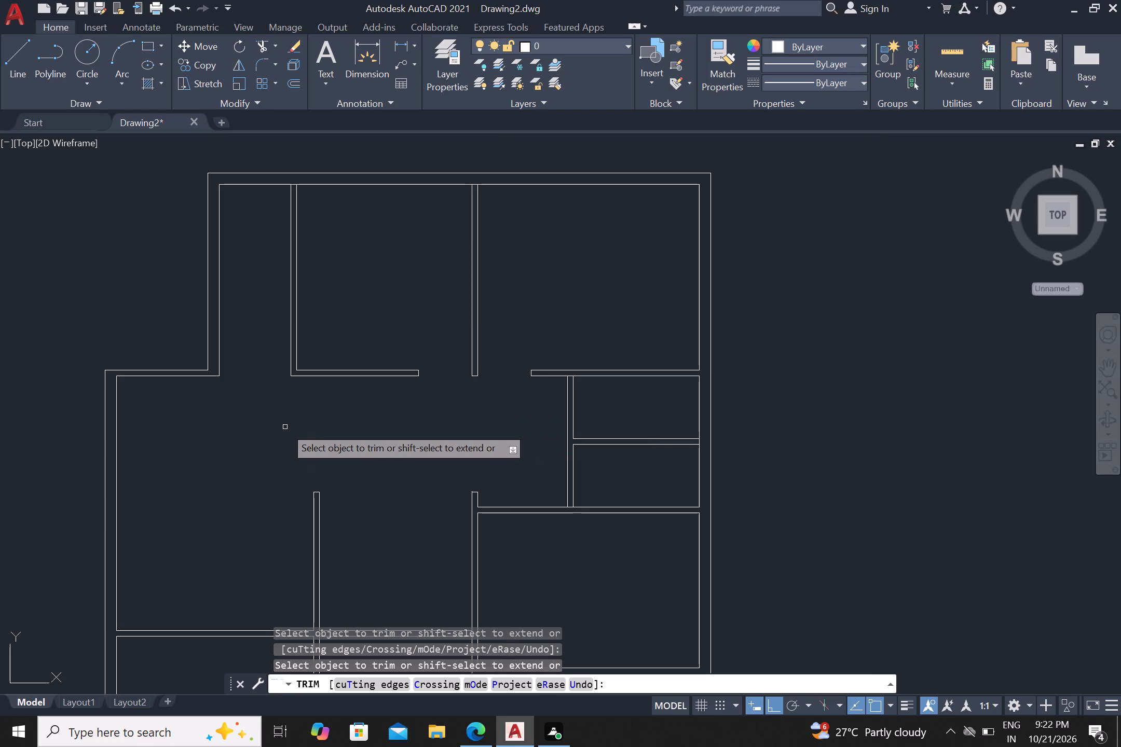
middle_drag(261, 311, 320, 399)
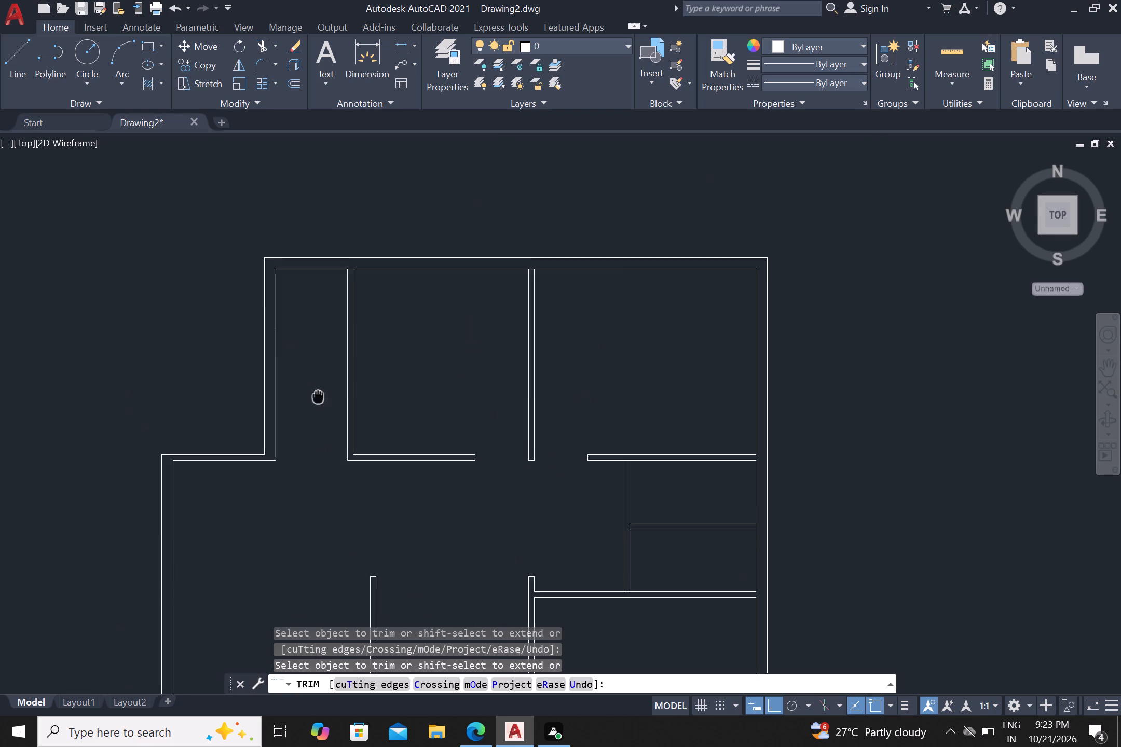
middle_drag(320, 399, 326, 405)
scroll(388, 291, up, 2)
click(312, 261)
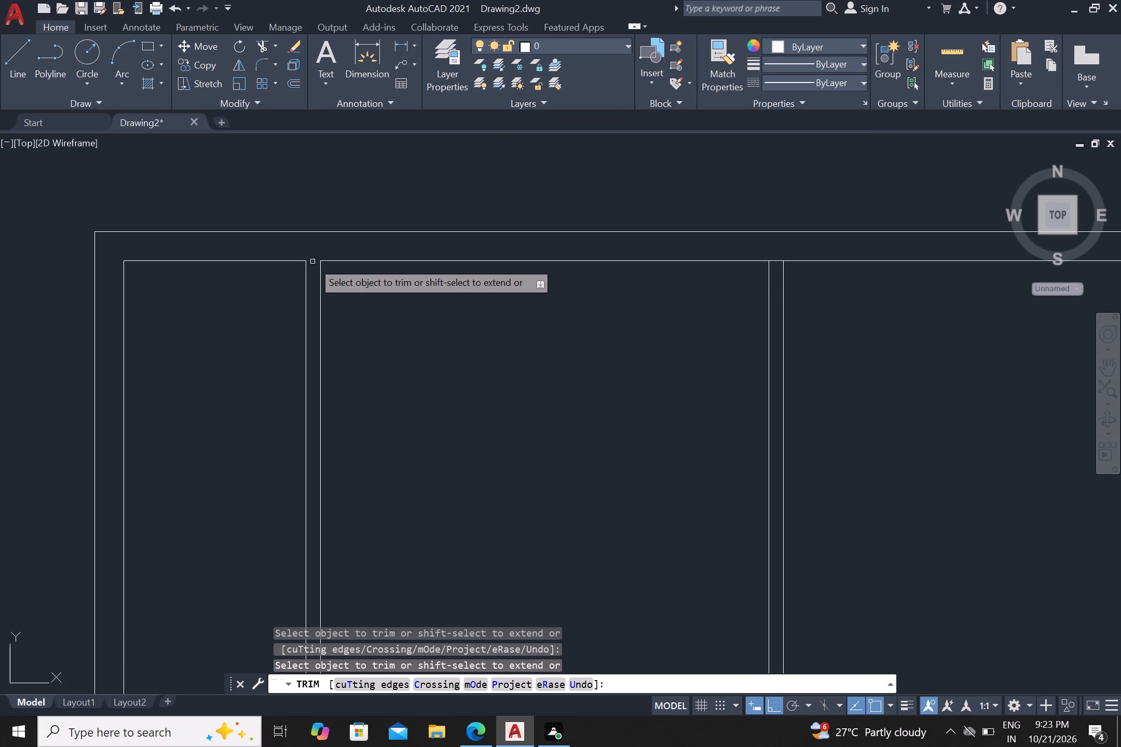
click(776, 261)
scroll(782, 261, down, 3)
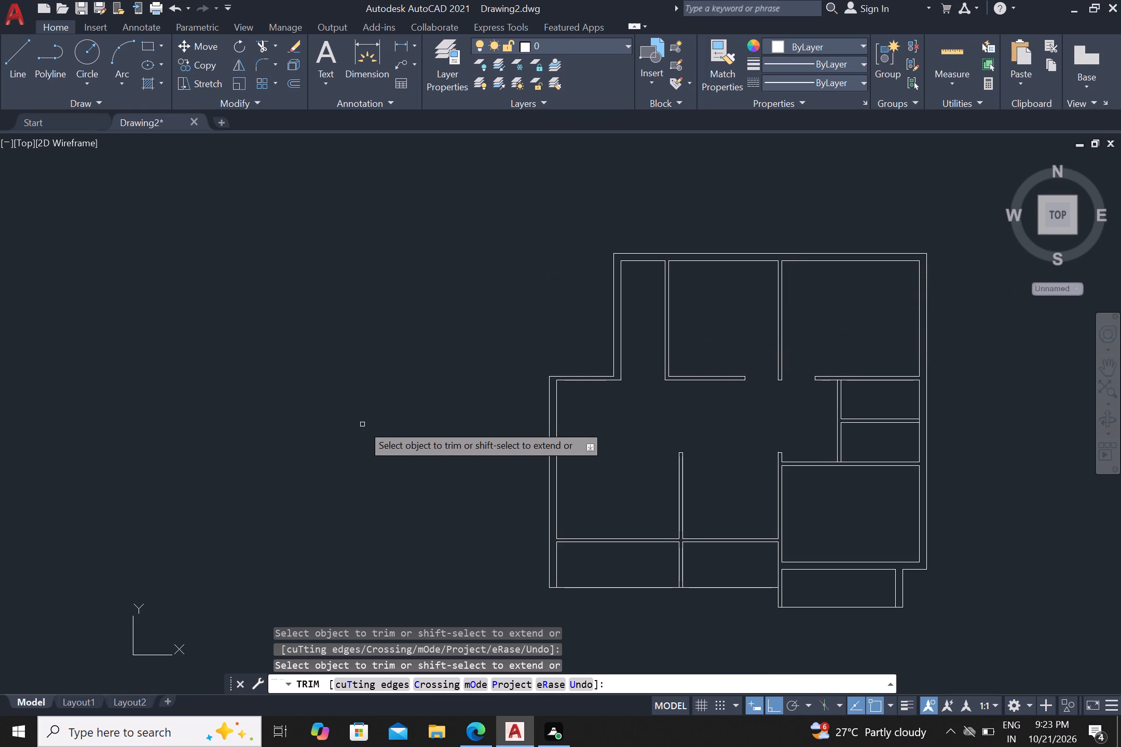
key(Escape)
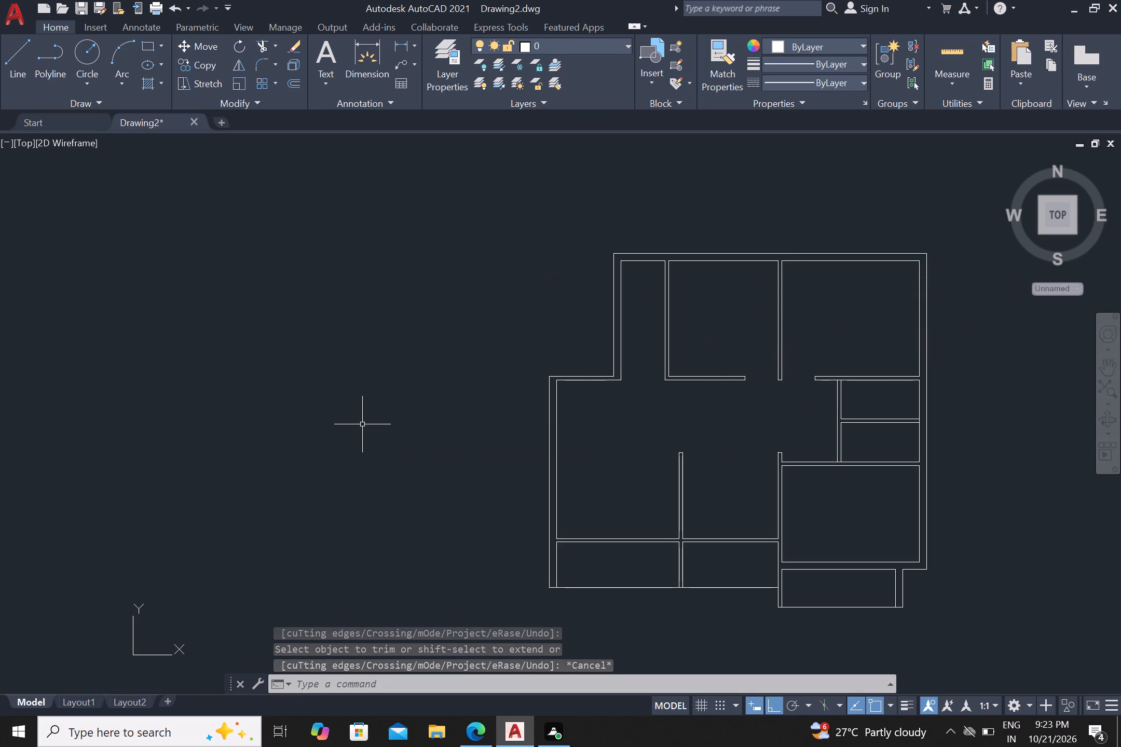
Offset the top wall's inner line 7'8" downward inside the narrow upper-left room.
key(o)
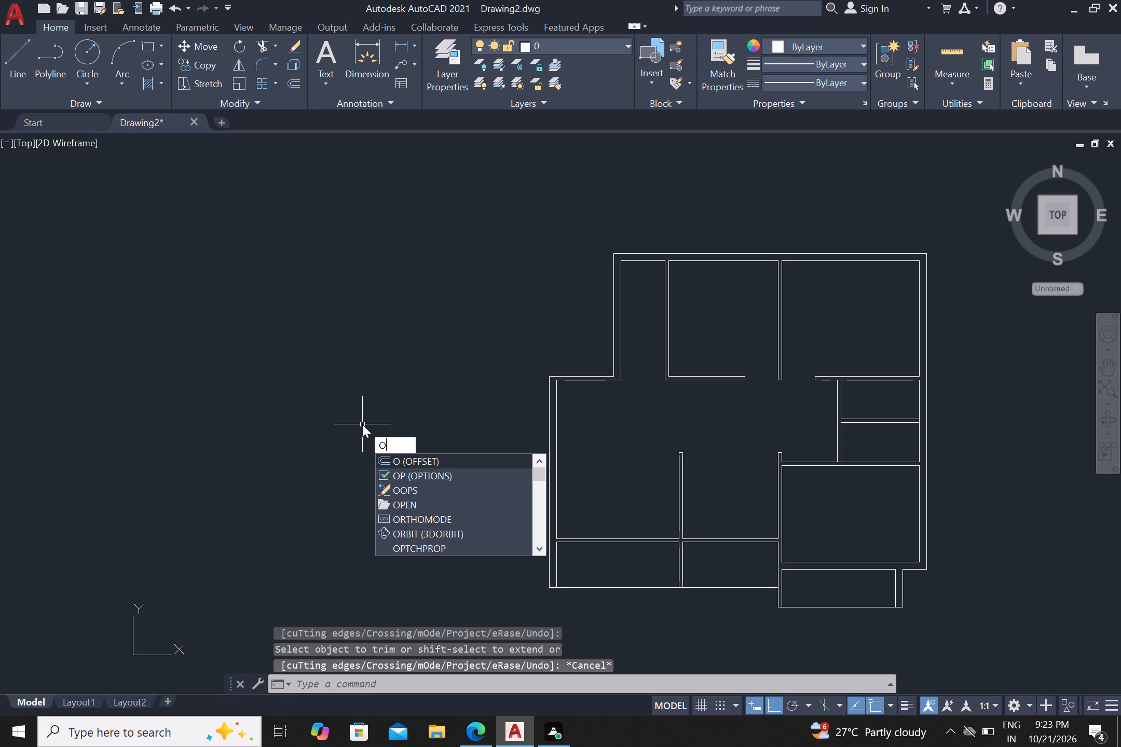
key(Return)
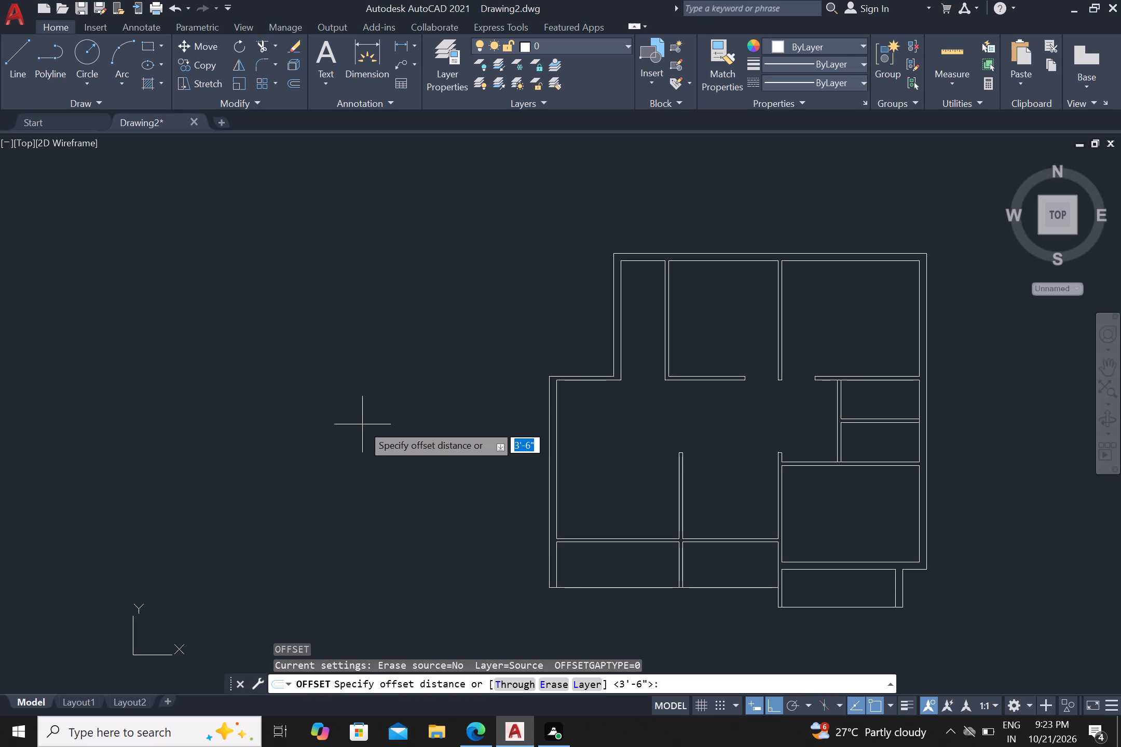
key(7)
key(apostrophe)
key(8)
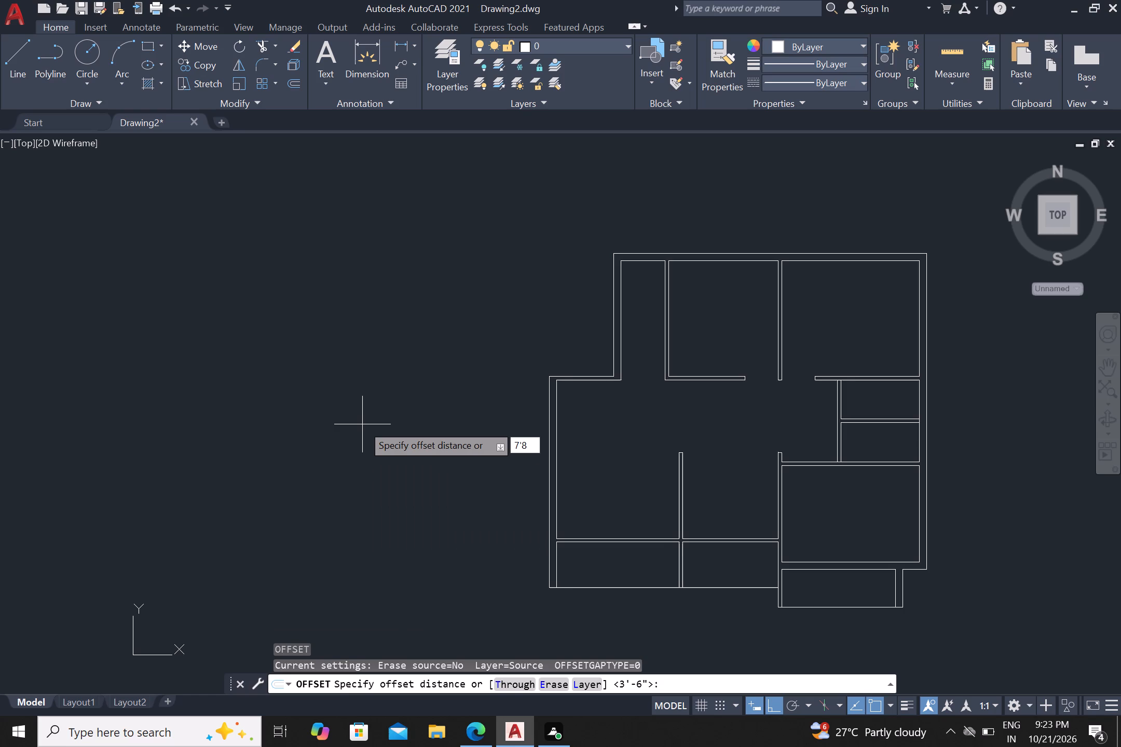
key(shift+quotedbl)
key(Return)
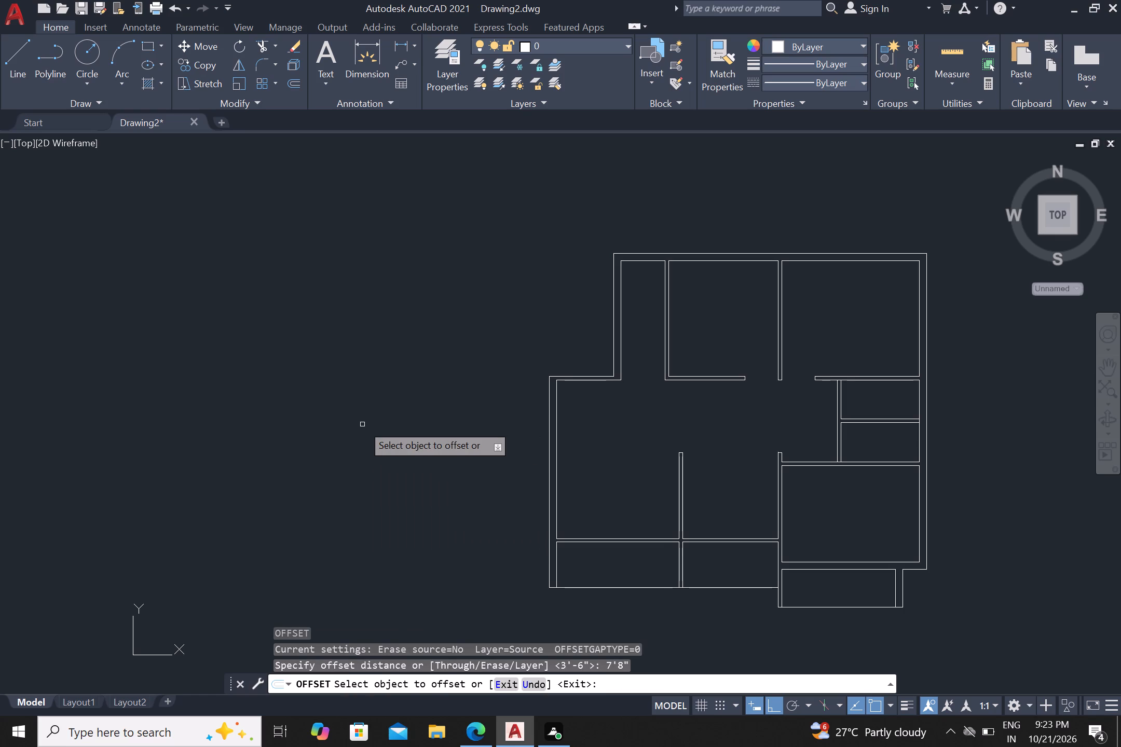
click(642, 262)
drag(645, 347, 647, 356)
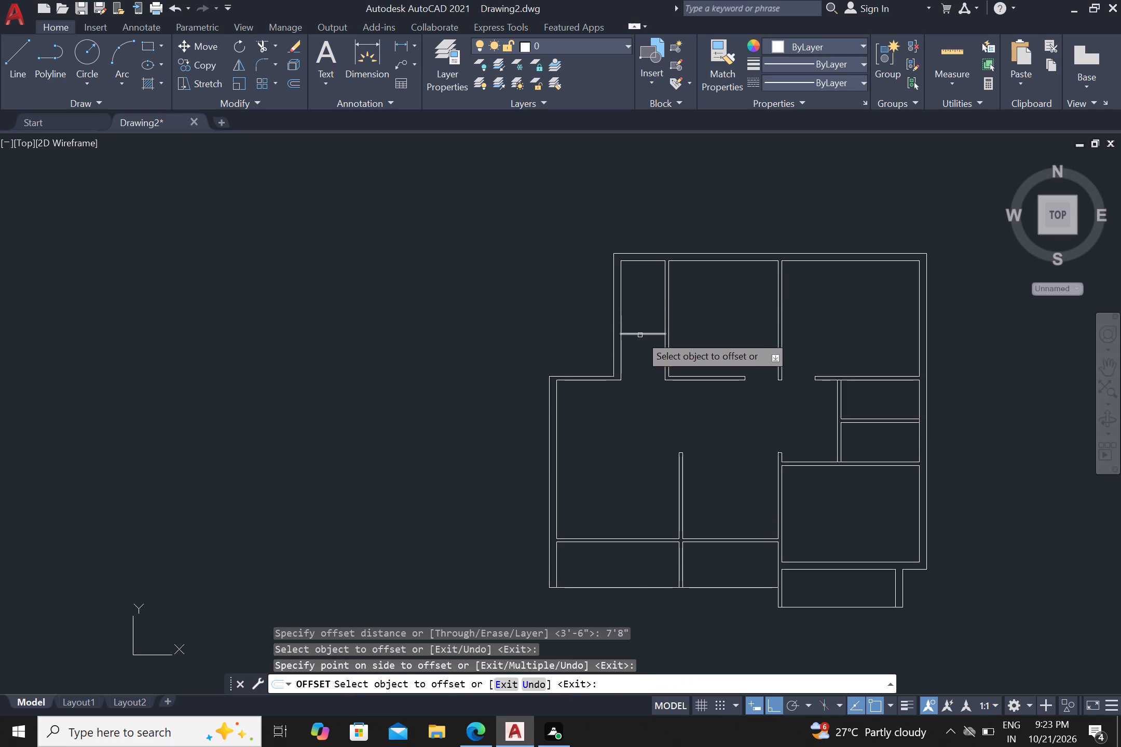
Offset the new partition line 4.5" downward in the narrow upper-left room to give the partition its thickness.
drag(640, 335, 638, 357)
key(4)
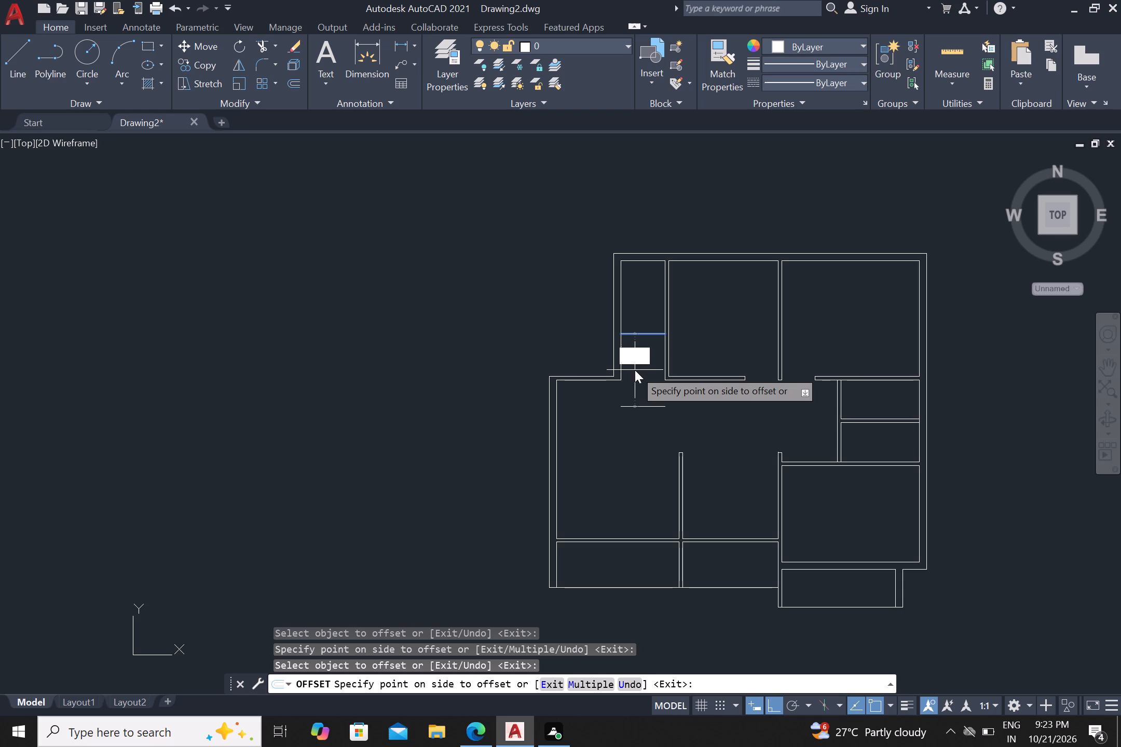
key(period)
key(5)
key(shift+quotedbl)
key(Return)
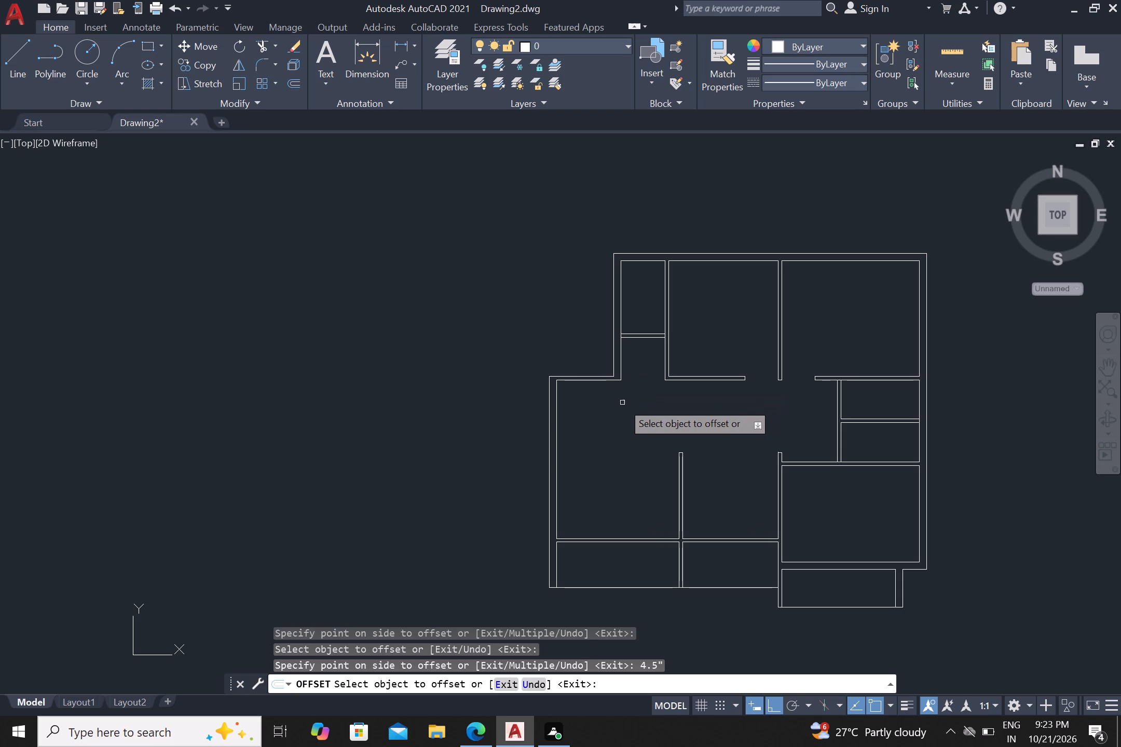
Draw two horizontal lines across the narrow room's left outer wall, one along the partition's lower face and one about 3'6" below it.
scroll(590, 405, up, 1)
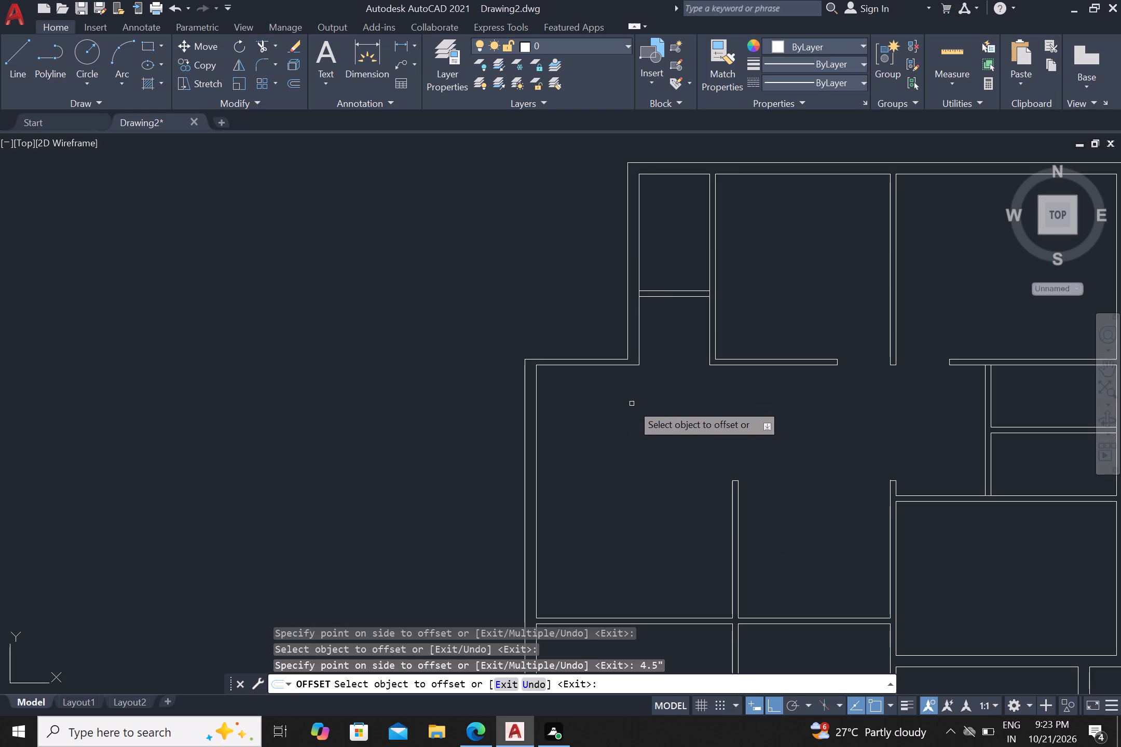
scroll(633, 398, up, 1)
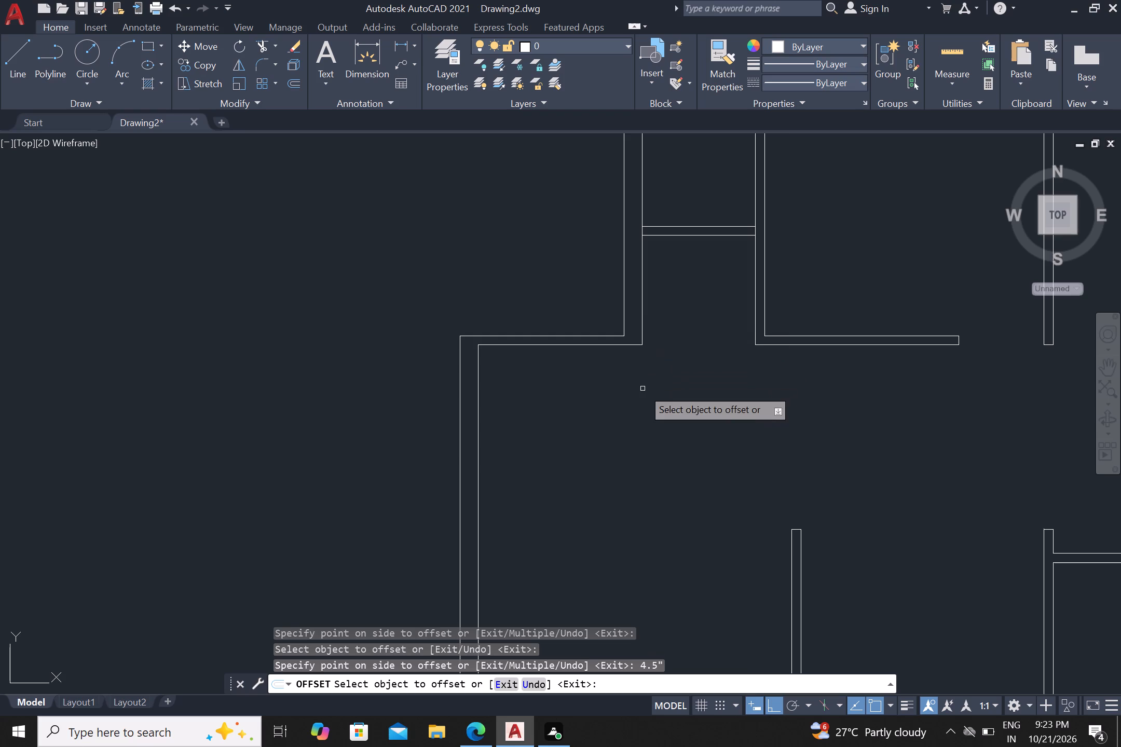
key(Escape)
key(l)
key(Return)
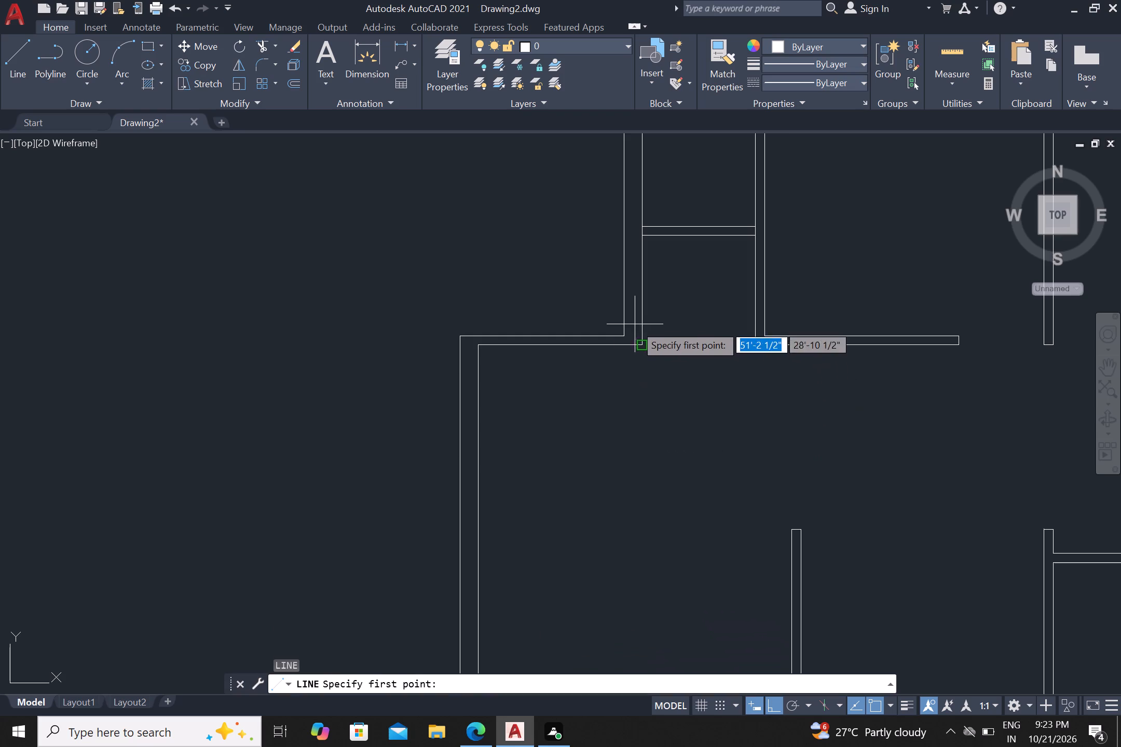
click(596, 321)
click(730, 321)
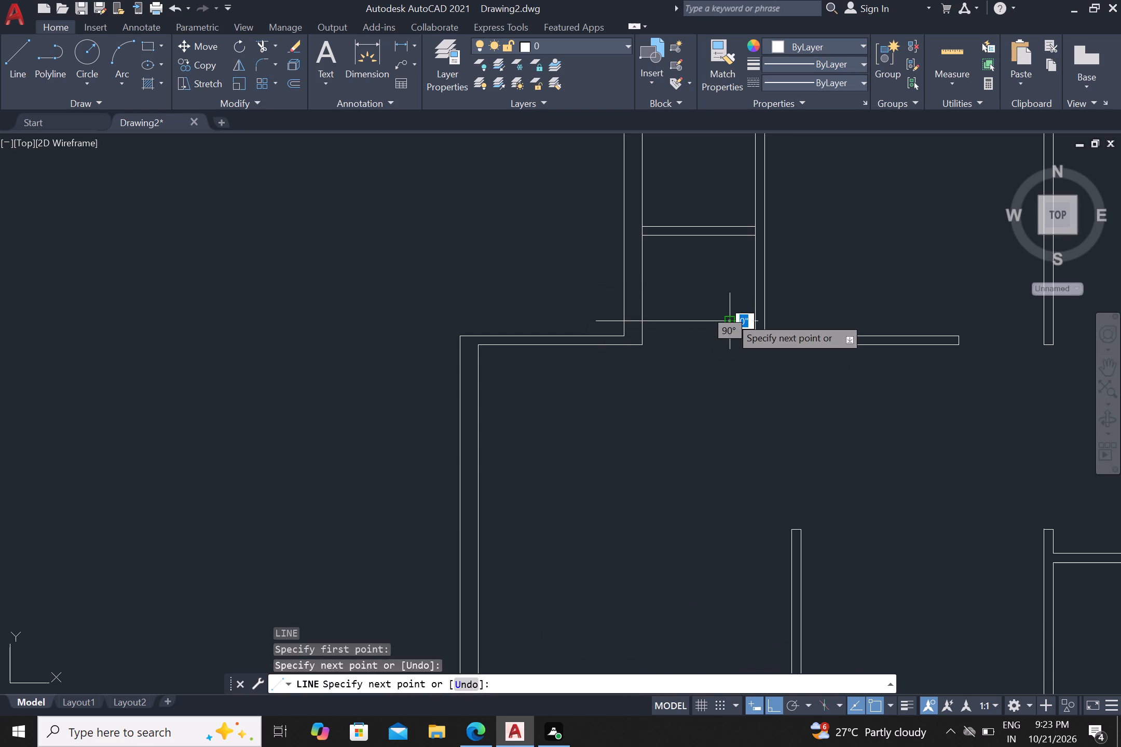
key(Escape)
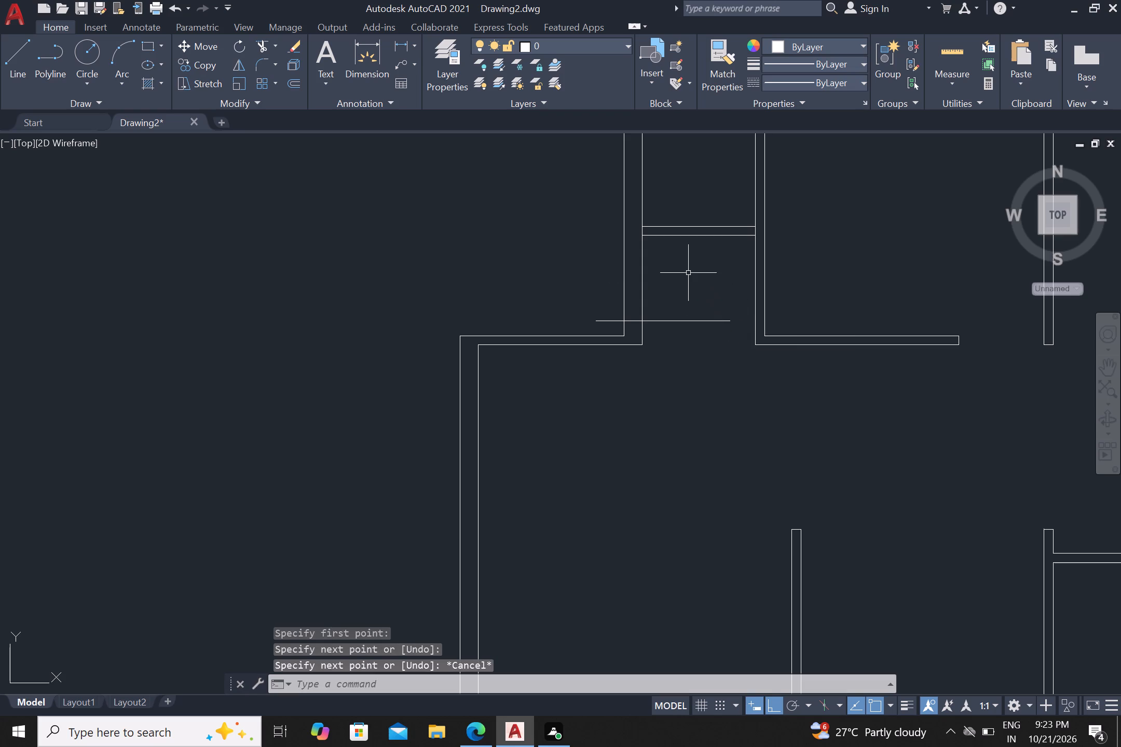
key(Return)
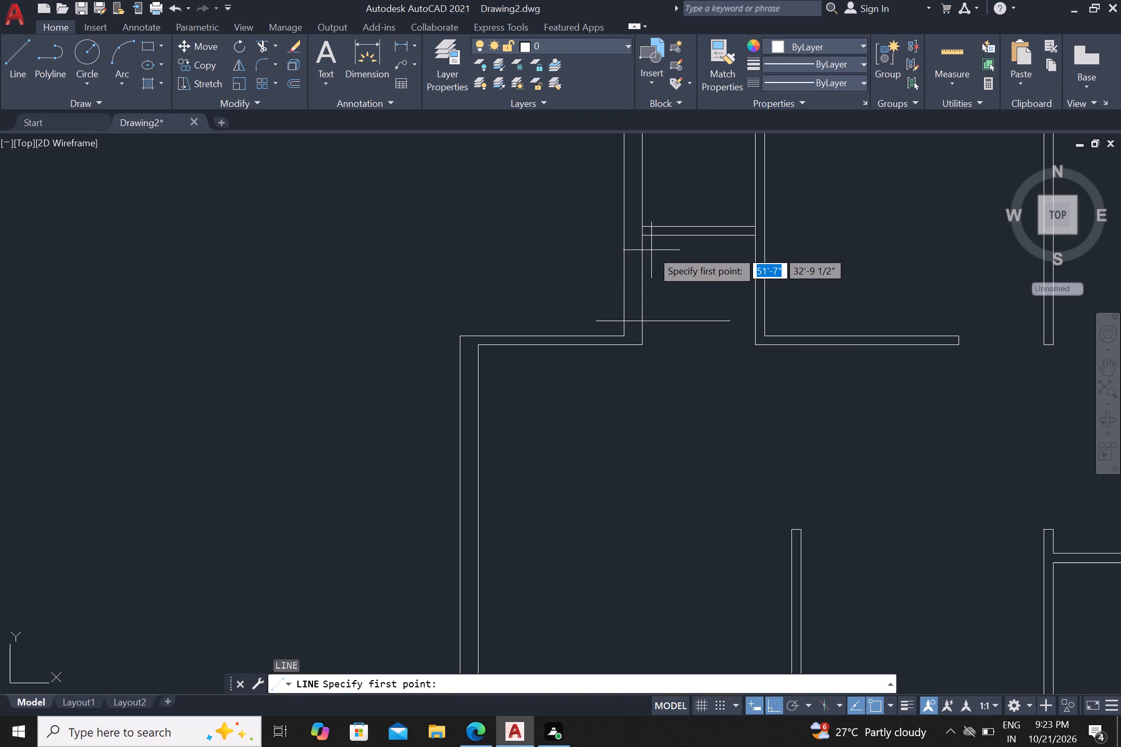
click(638, 234)
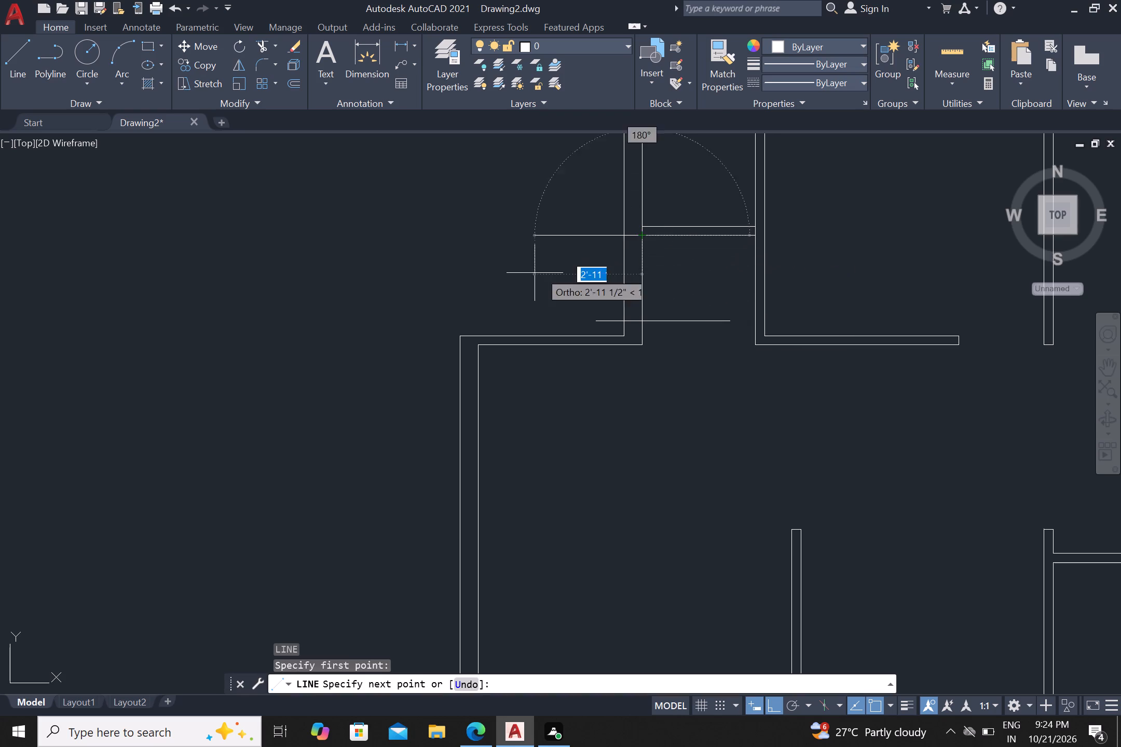
click(525, 275)
key(Escape)
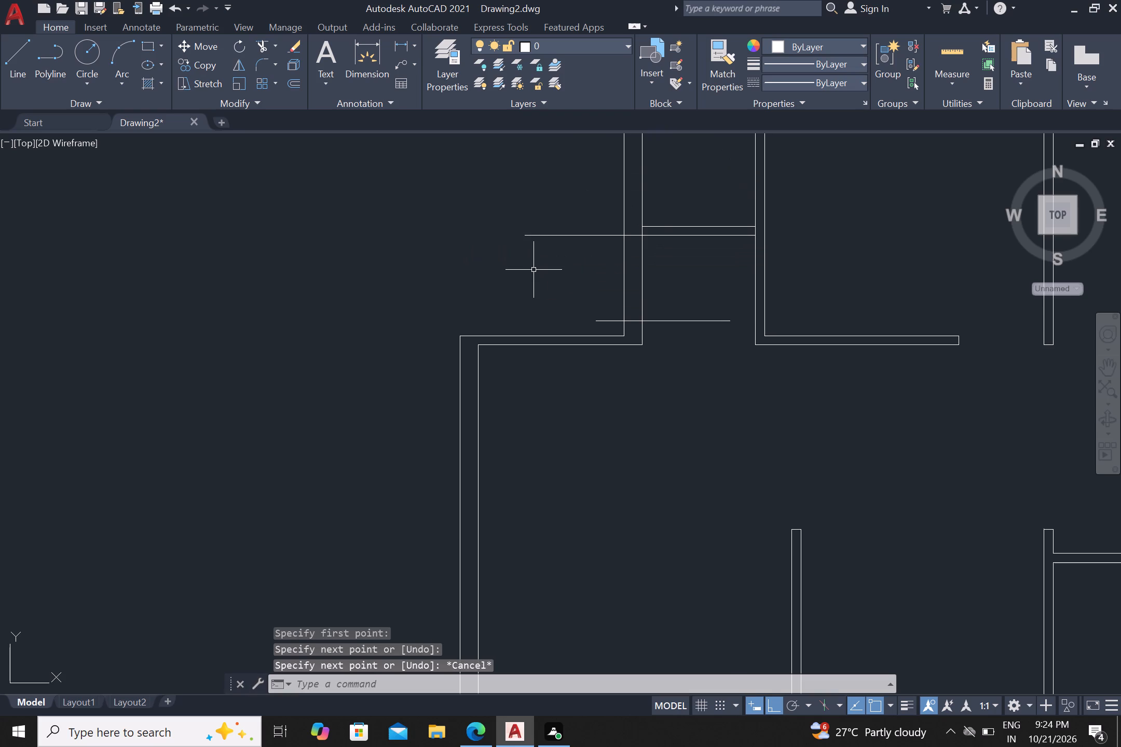
Trim the left outer wall between the two horizontal lines to cut the opening, and remove the line ends overhanging on both sides.
text(tr)
key(Return)
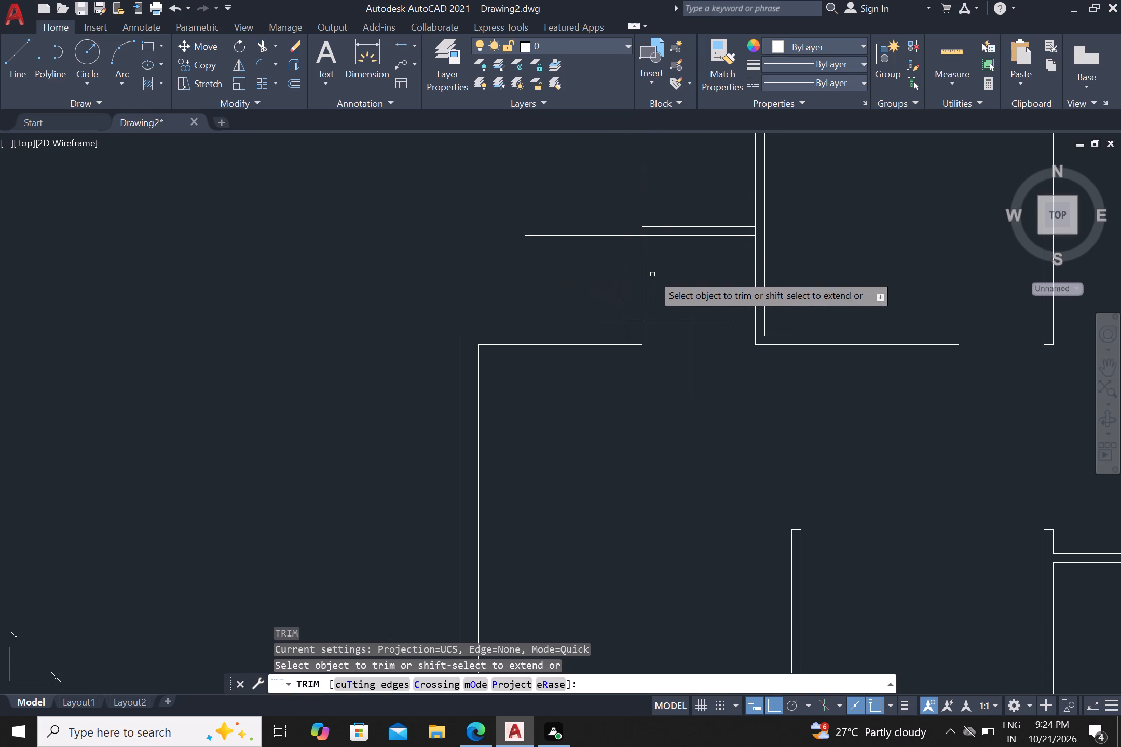
click(656, 274)
click(578, 271)
click(594, 203)
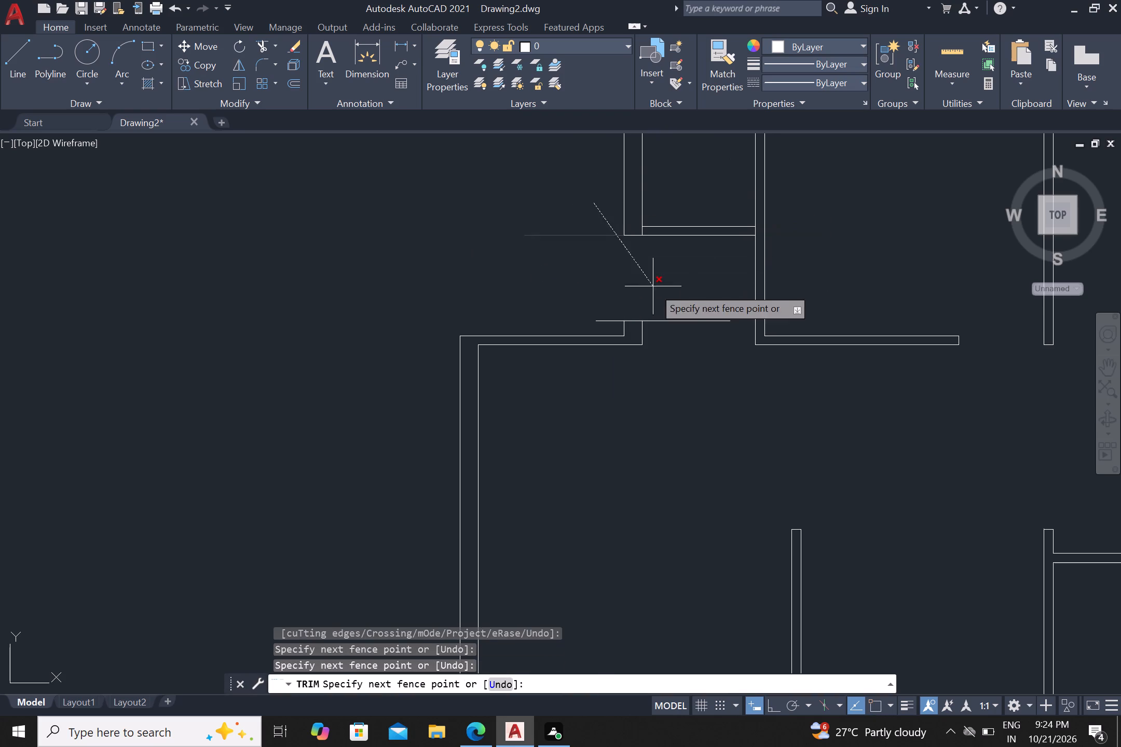
click(610, 326)
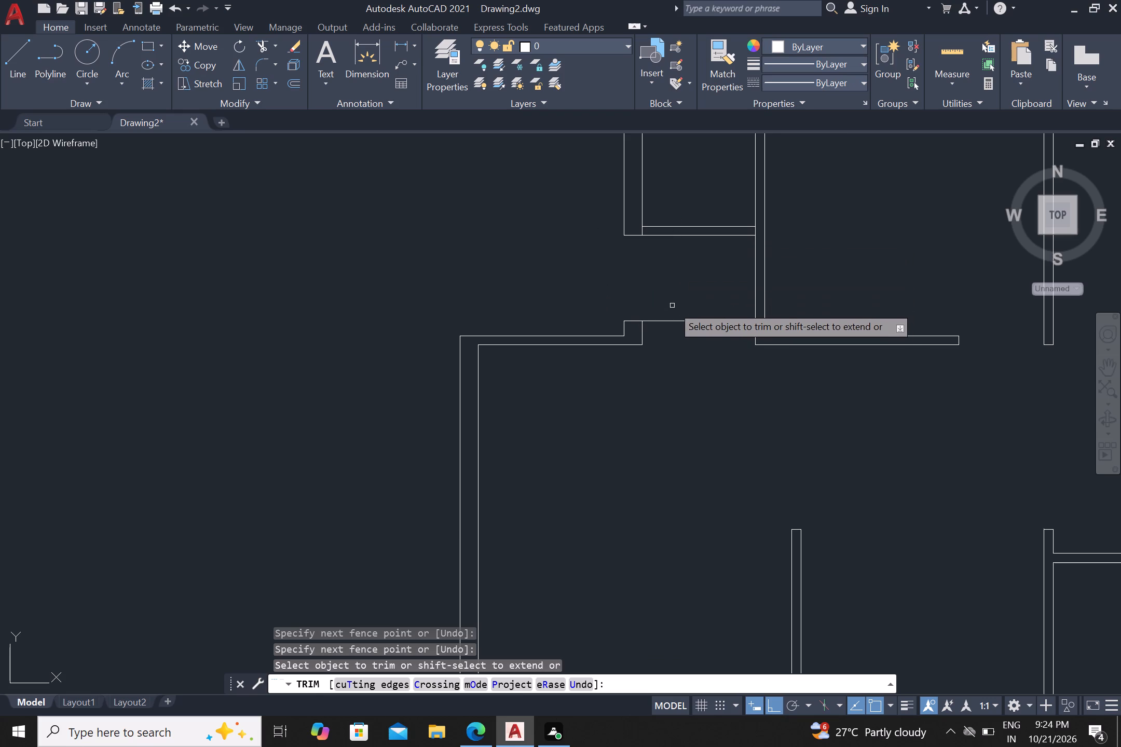
scroll(642, 295, down, 1)
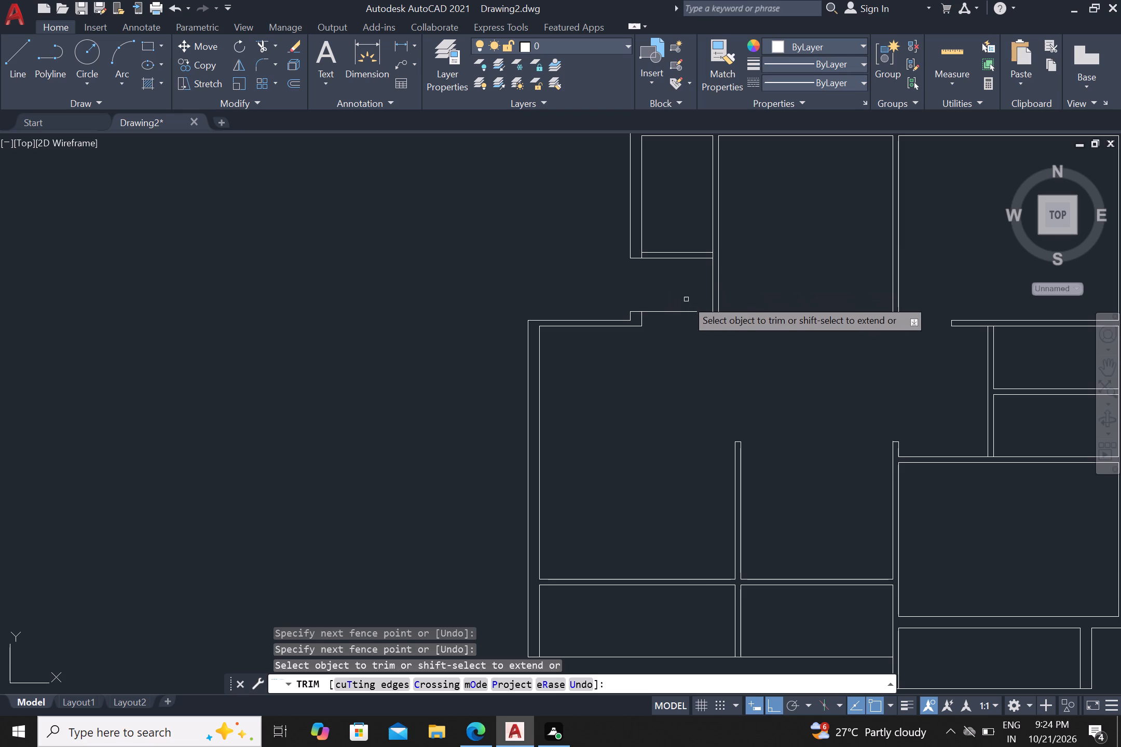
click(686, 299)
click(682, 333)
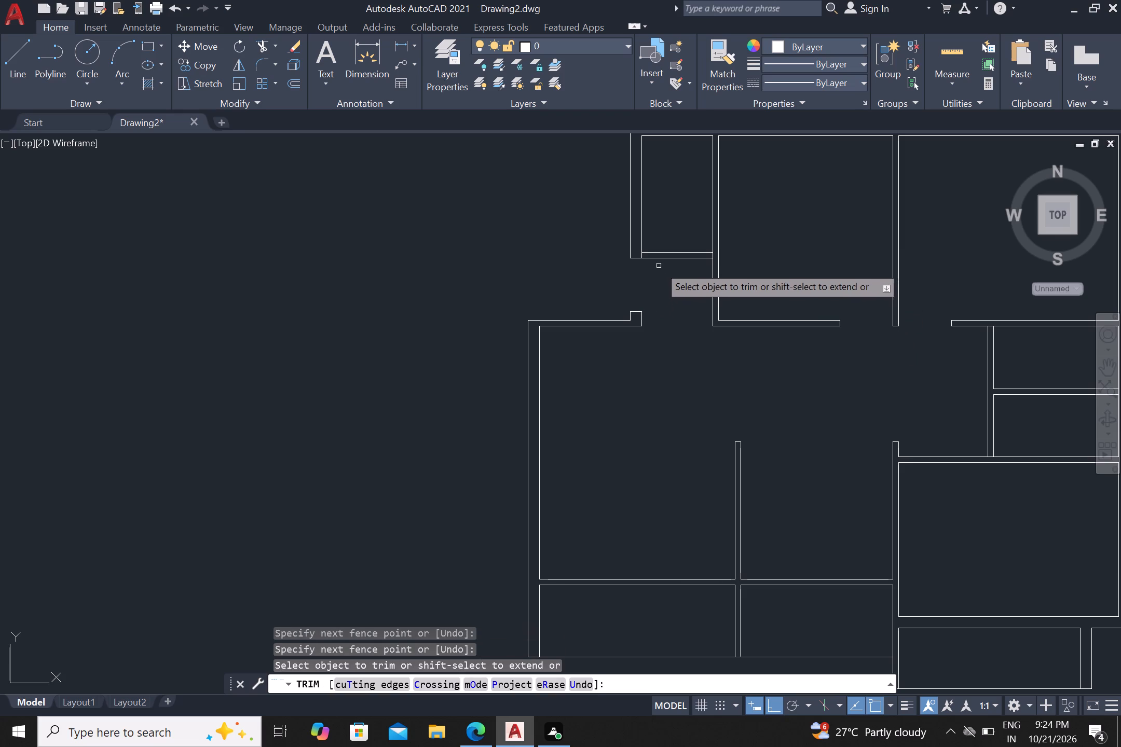
Trim the inner wall stub between the partition's faces, the partition's lower line and the short line closing the outer wall's end.
scroll(645, 253, up, 1)
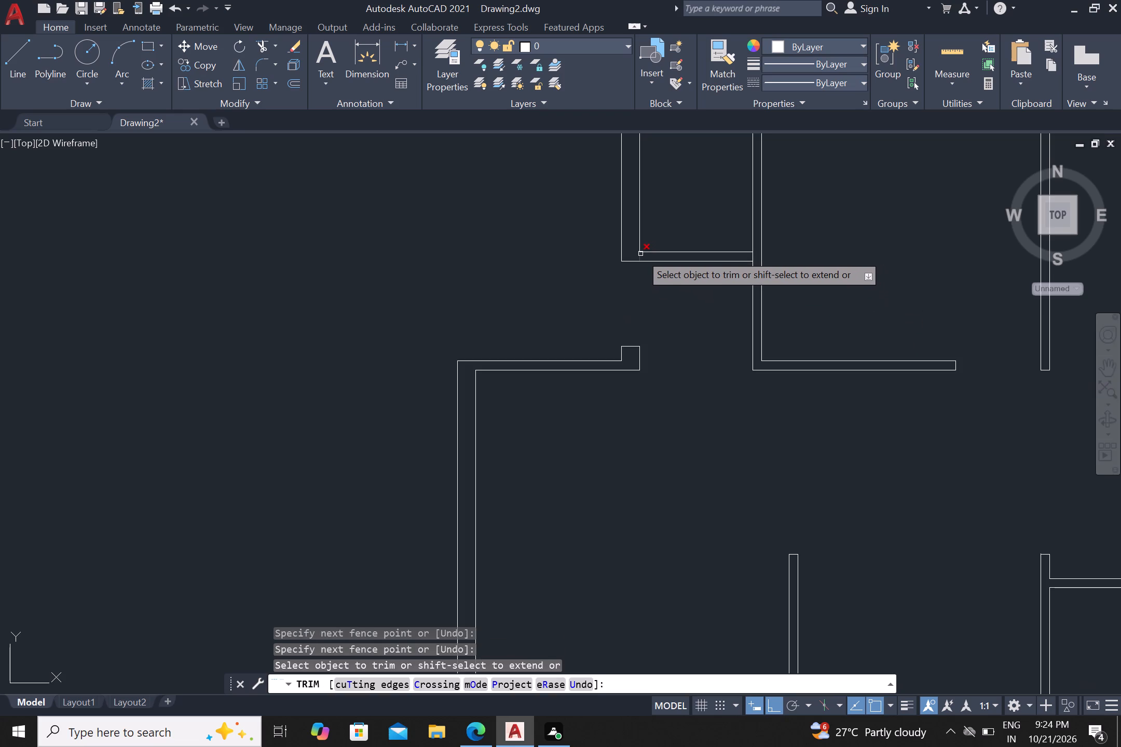
click(640, 254)
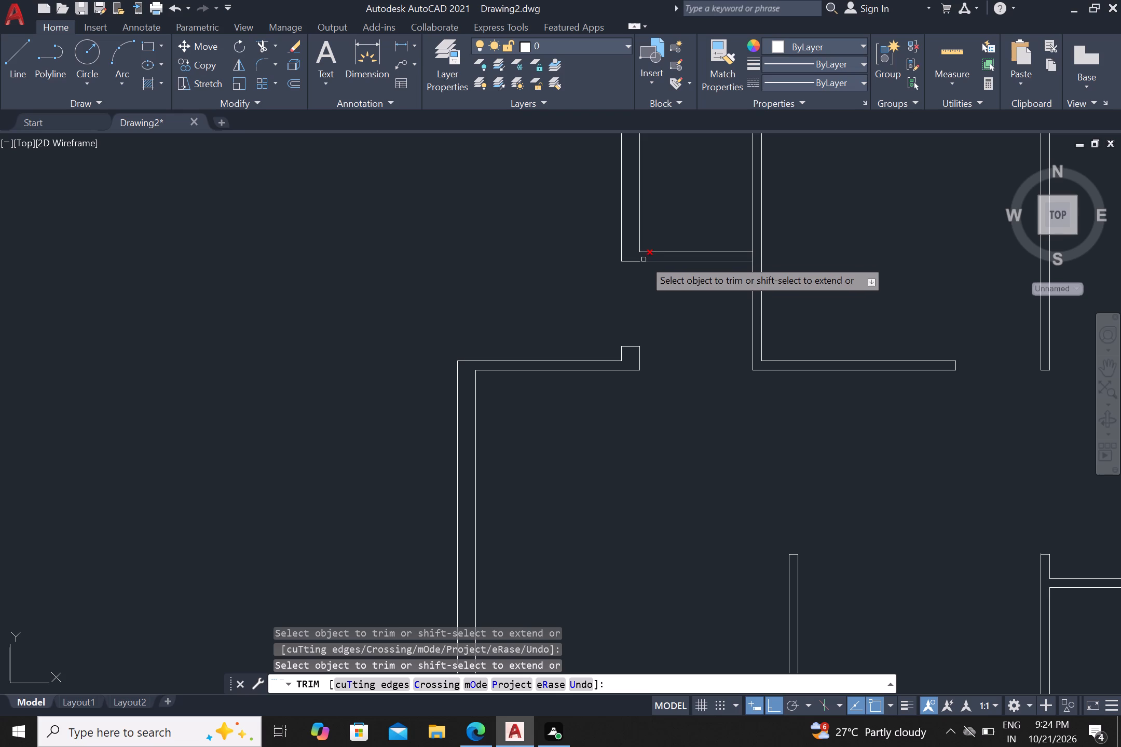
click(644, 259)
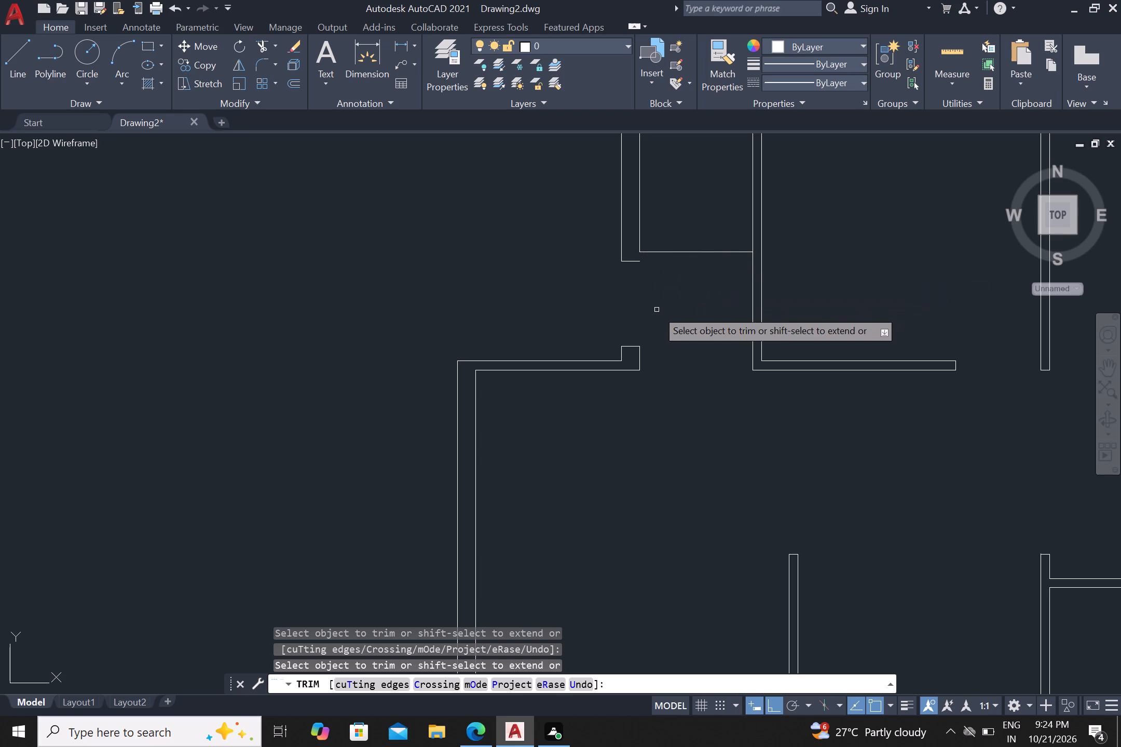
click(626, 260)
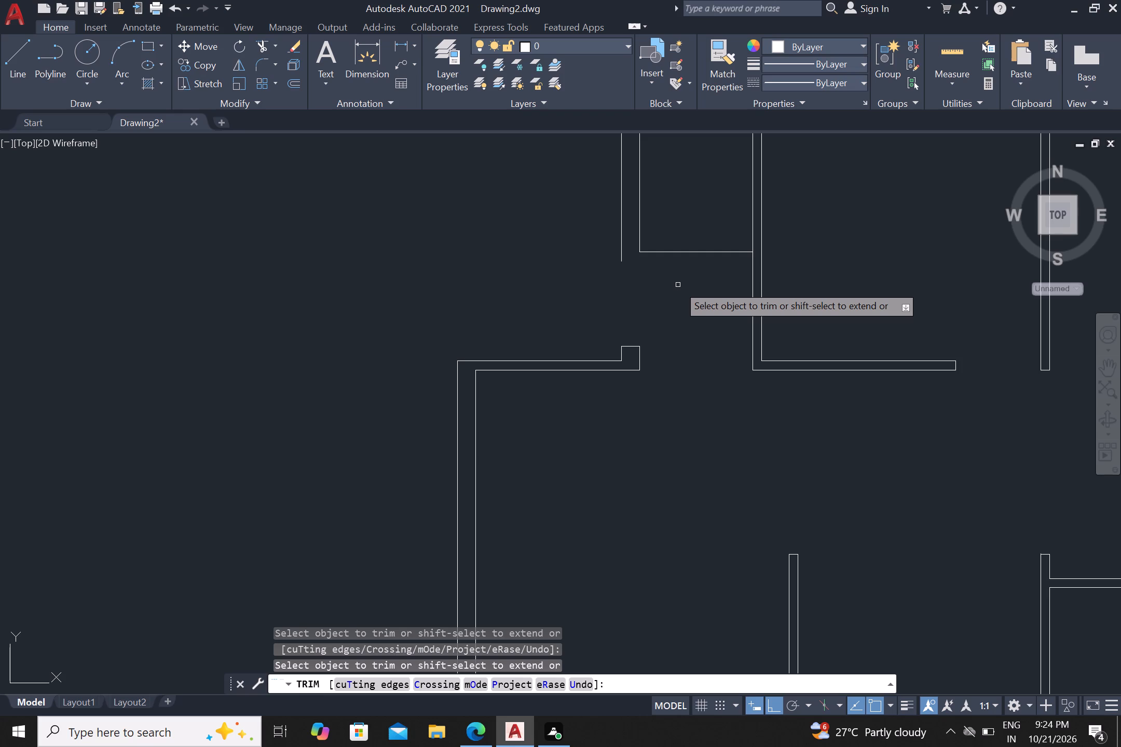
key(Escape)
Draw a horizontal line from the outer wall's lower end along the partition's lower face, past the vertical interior wall.
key(l)
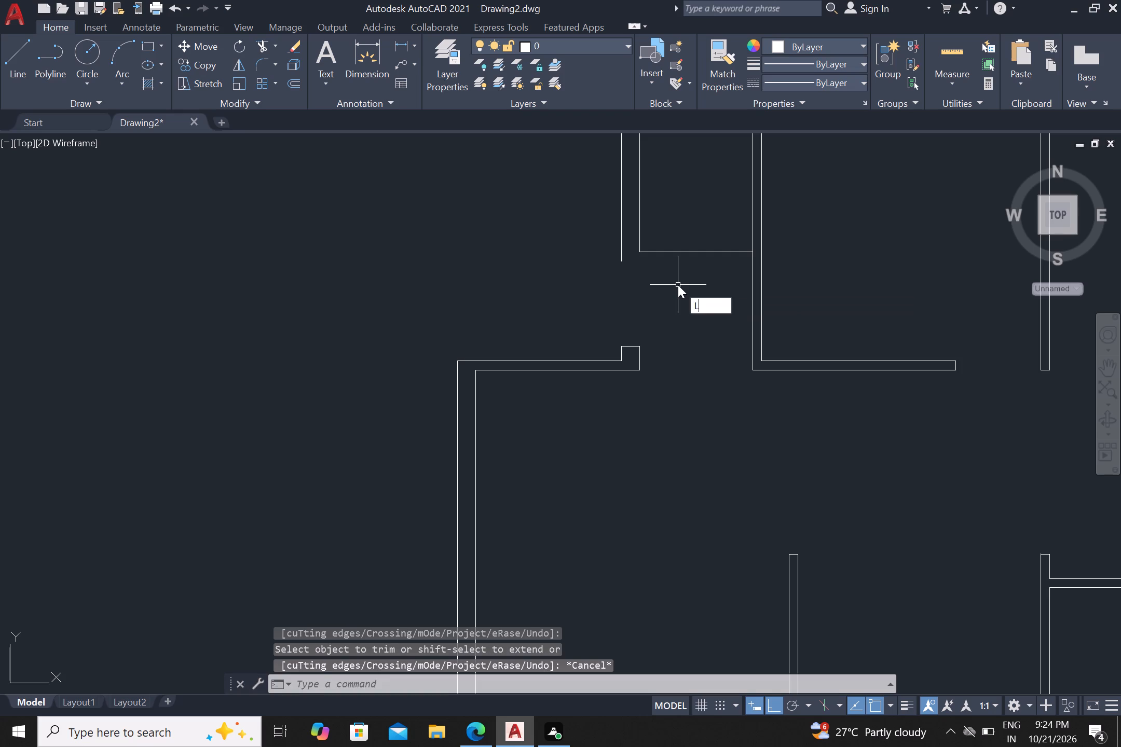
key(Return)
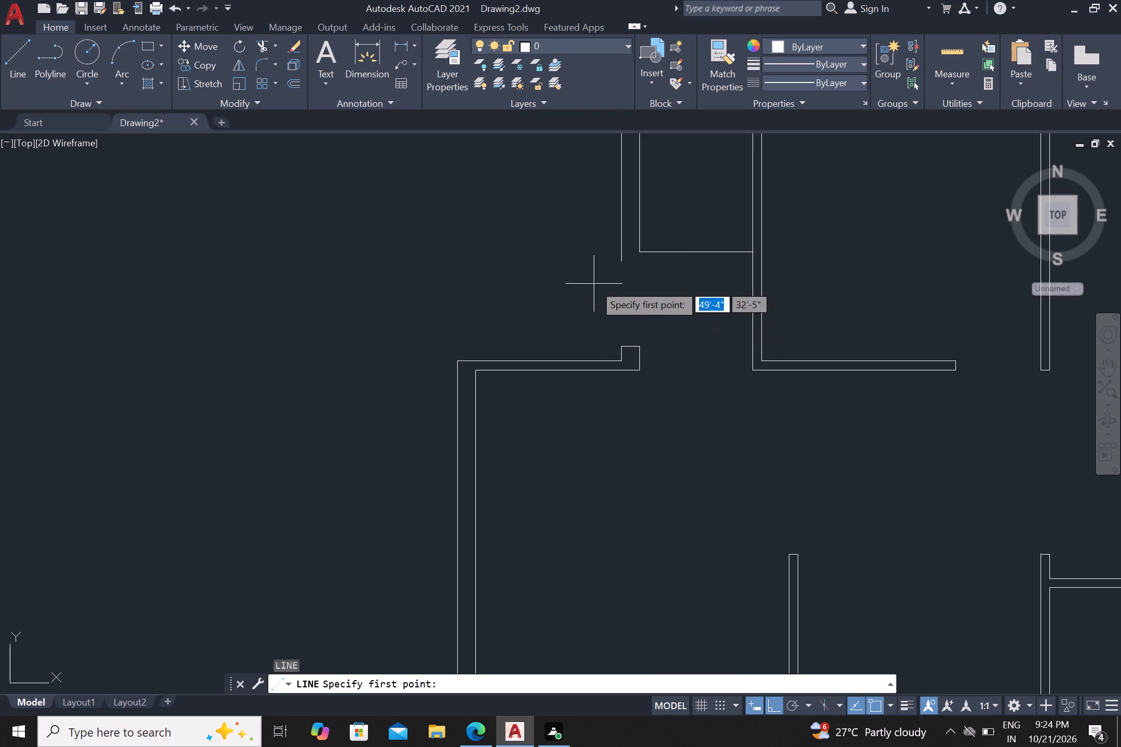
click(621, 264)
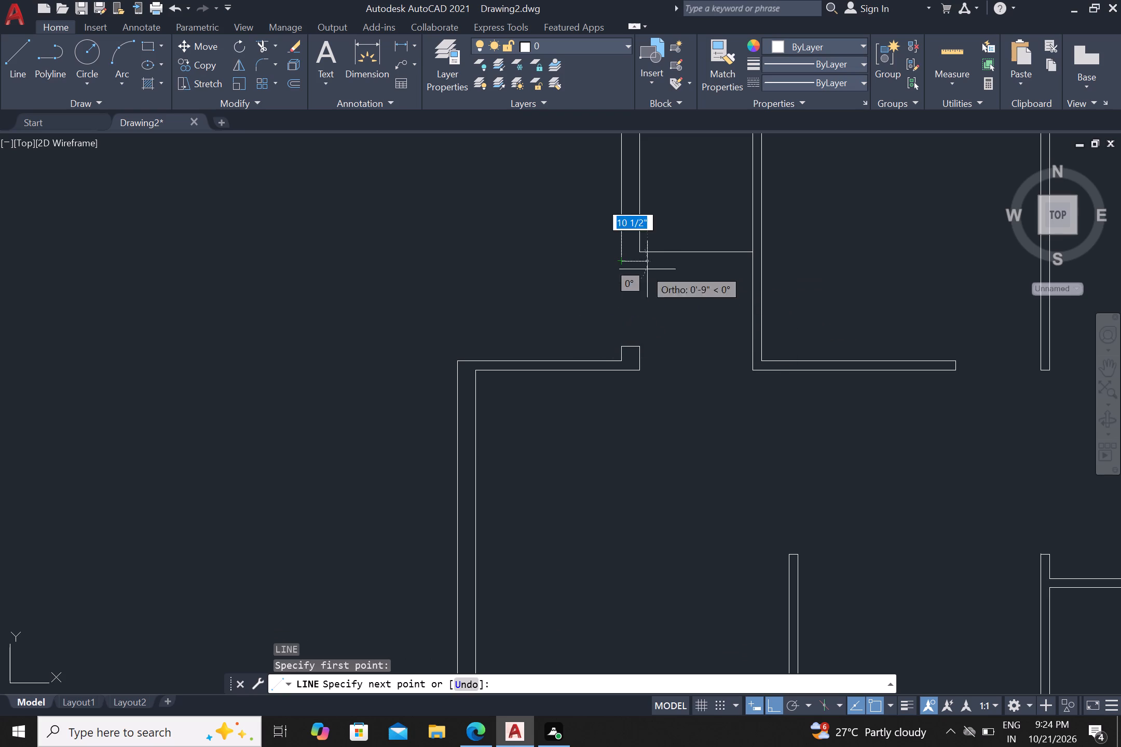
click(864, 287)
key(Escape)
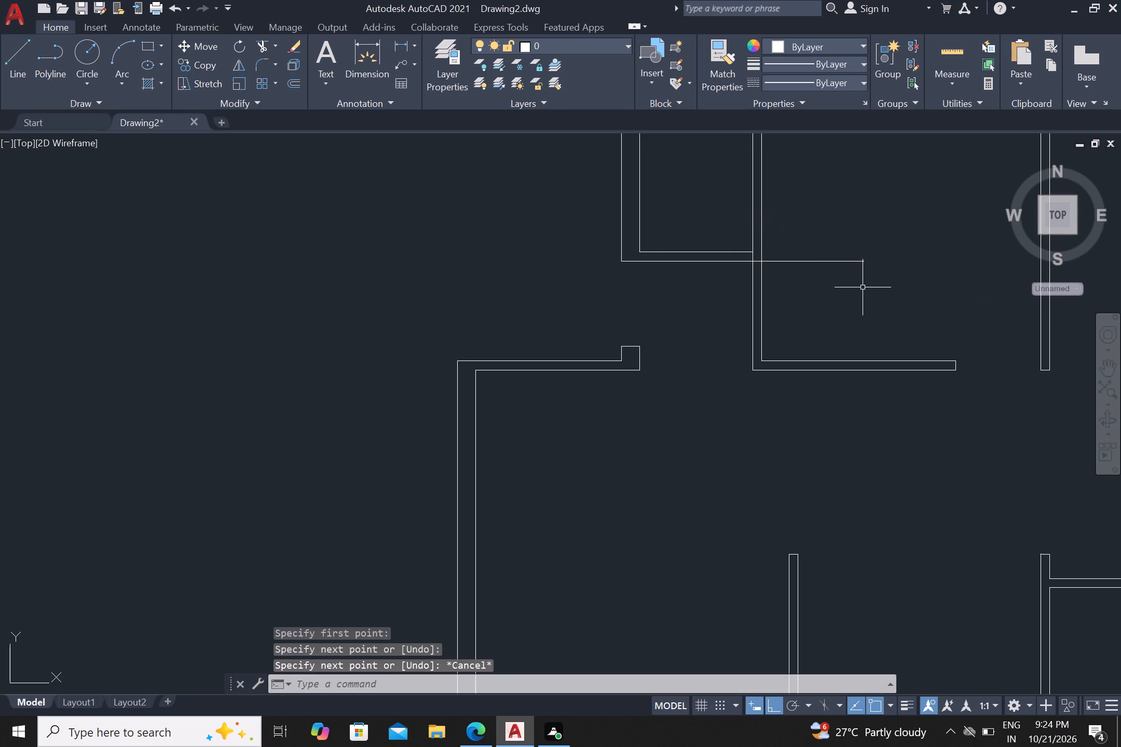
Trim the new line's overhang beyond the vertical interior wall and the crossing pieces where the partition meets that wall.
text(tr)
key(Return)
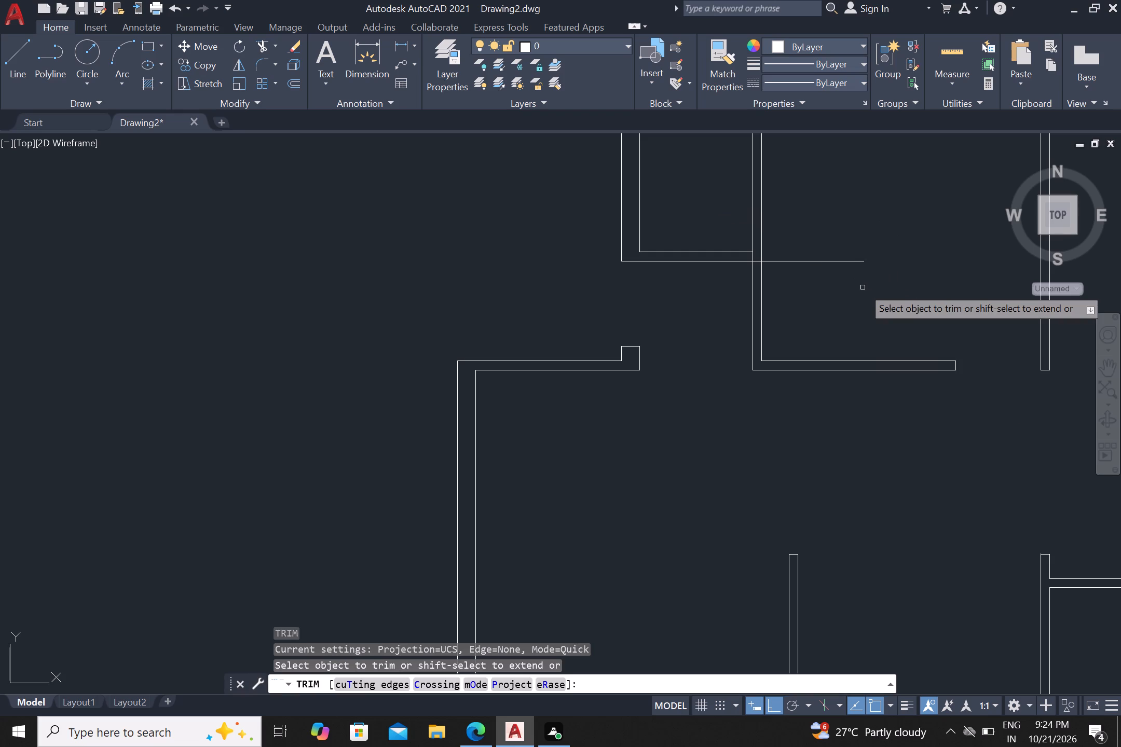
click(821, 238)
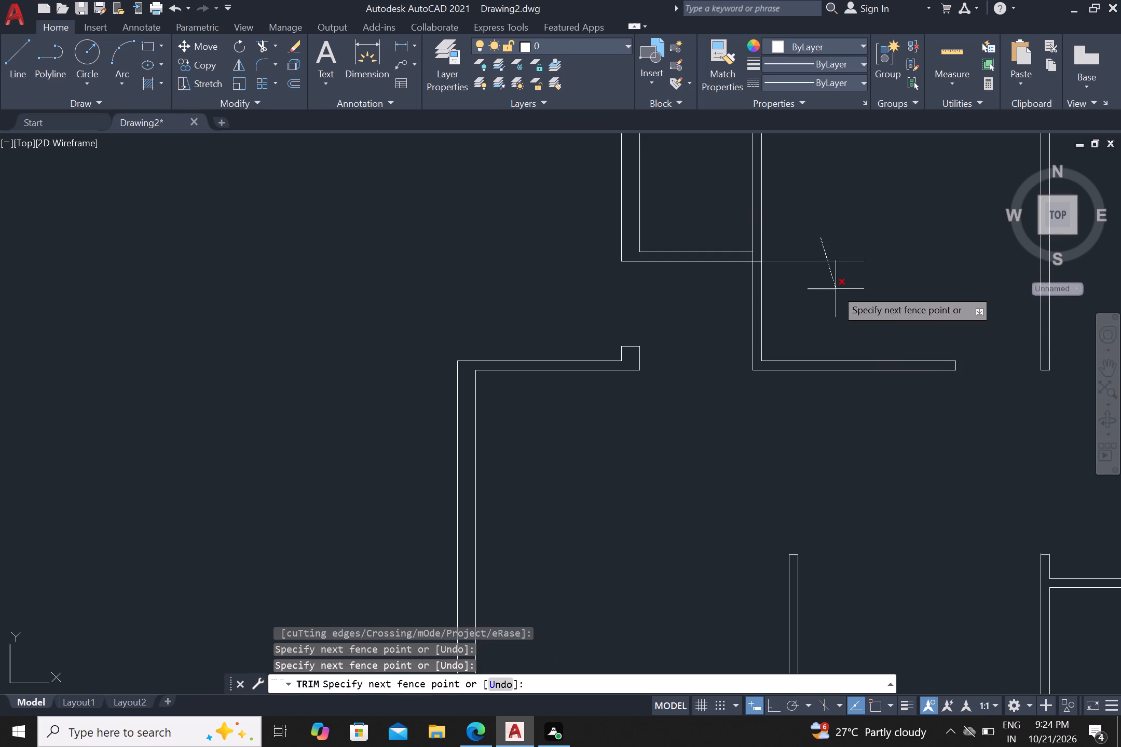
click(836, 289)
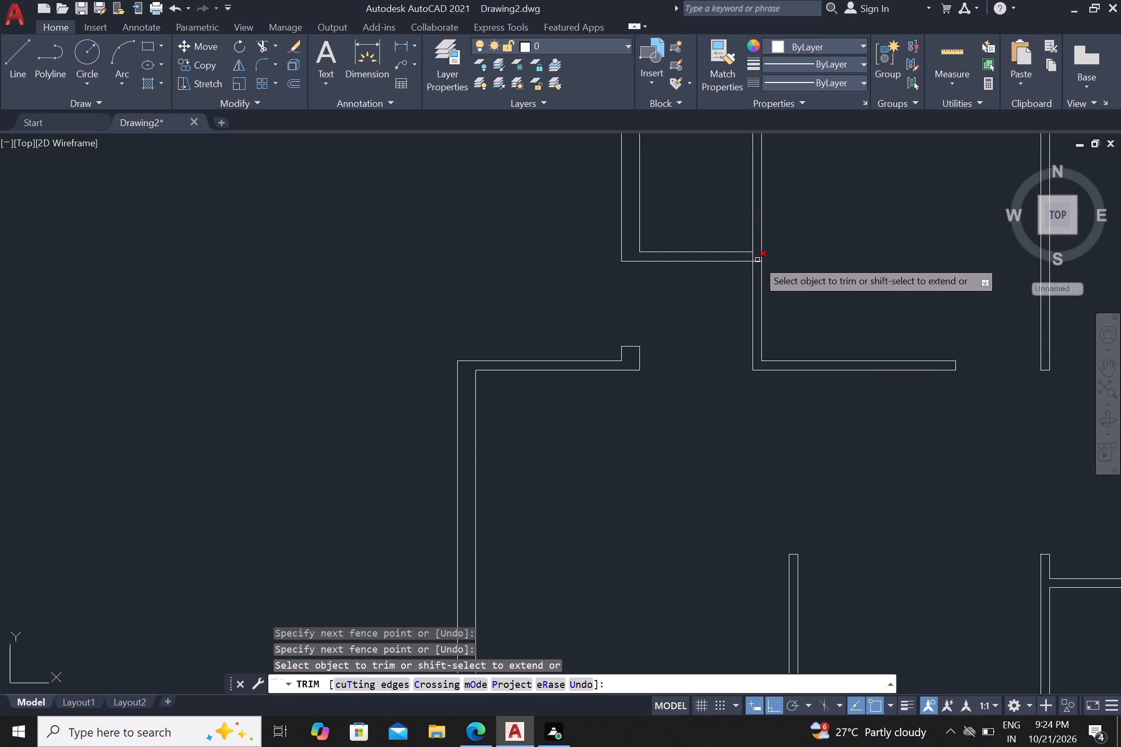
click(757, 260)
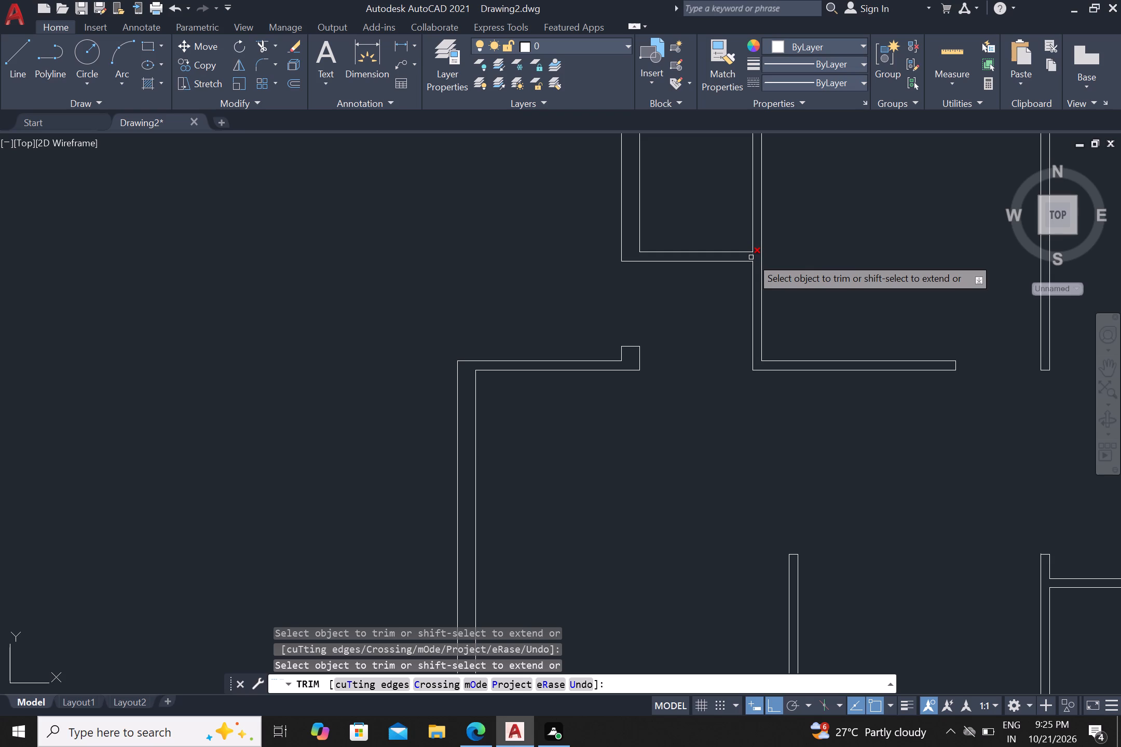
click(751, 257)
Draw a vertical line 3'-6" long across the left outer wall opening, from the small upper room's lower outer corner to the wall stub's outer corner.
scroll(747, 275, down, 2)
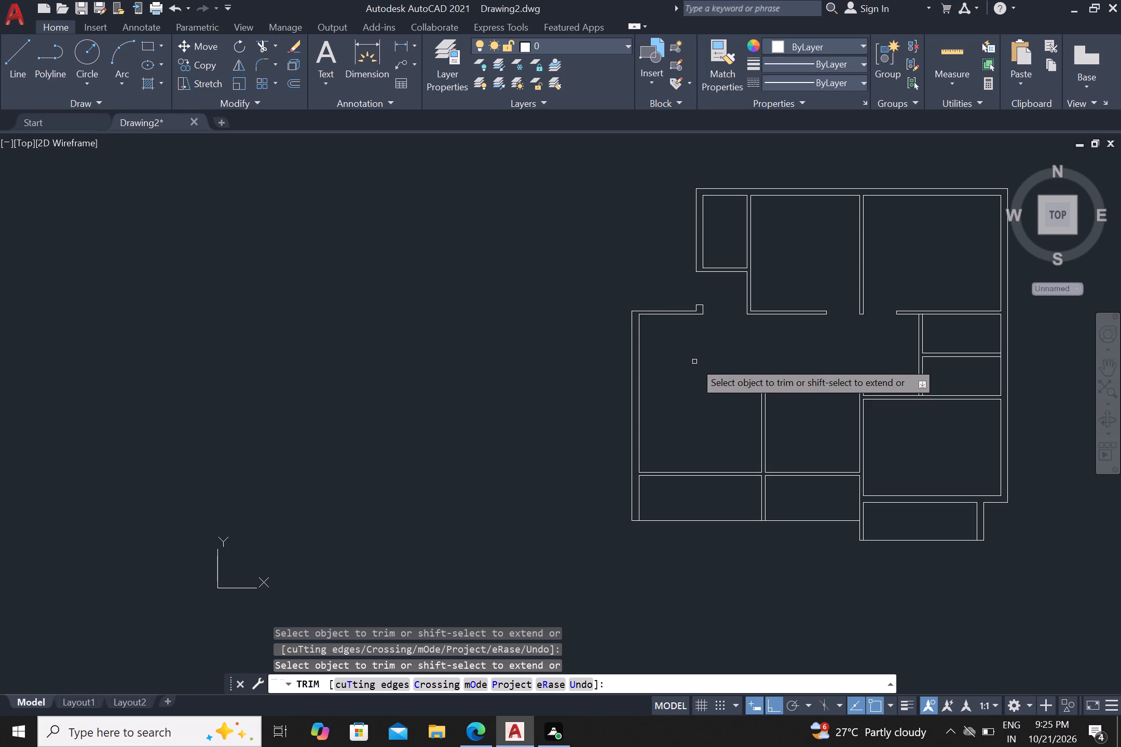
scroll(705, 359, up, 1)
middle_drag(708, 359, 527, 479)
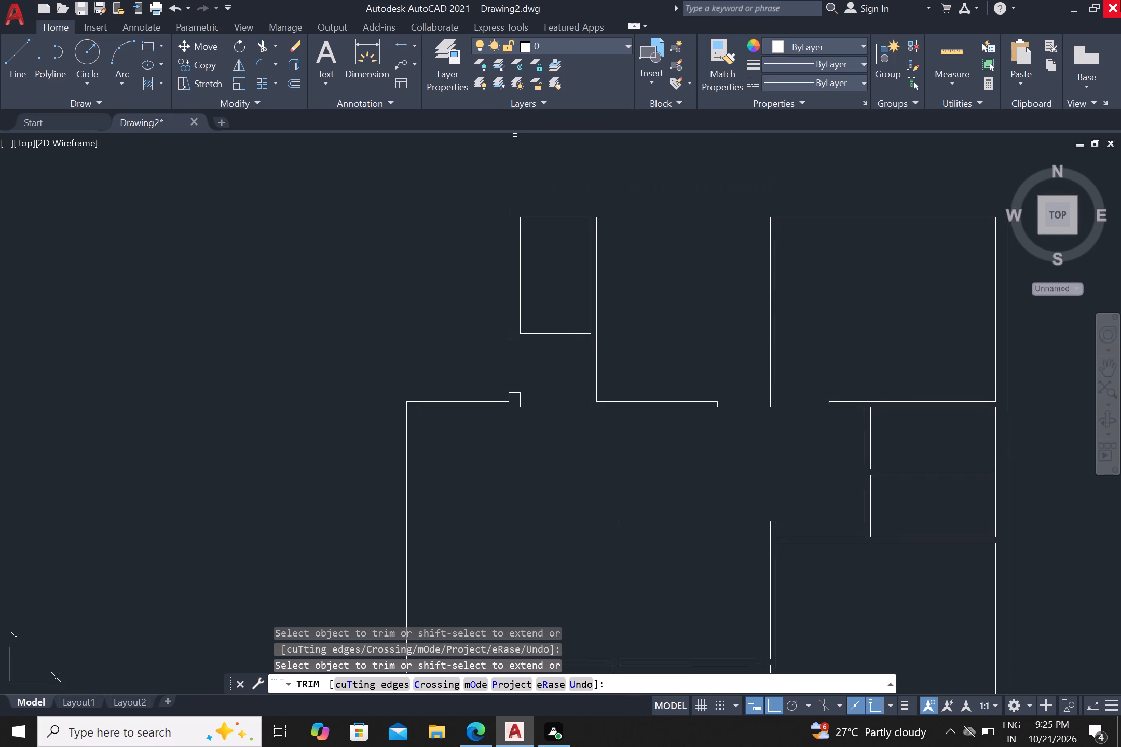
click(24, 49)
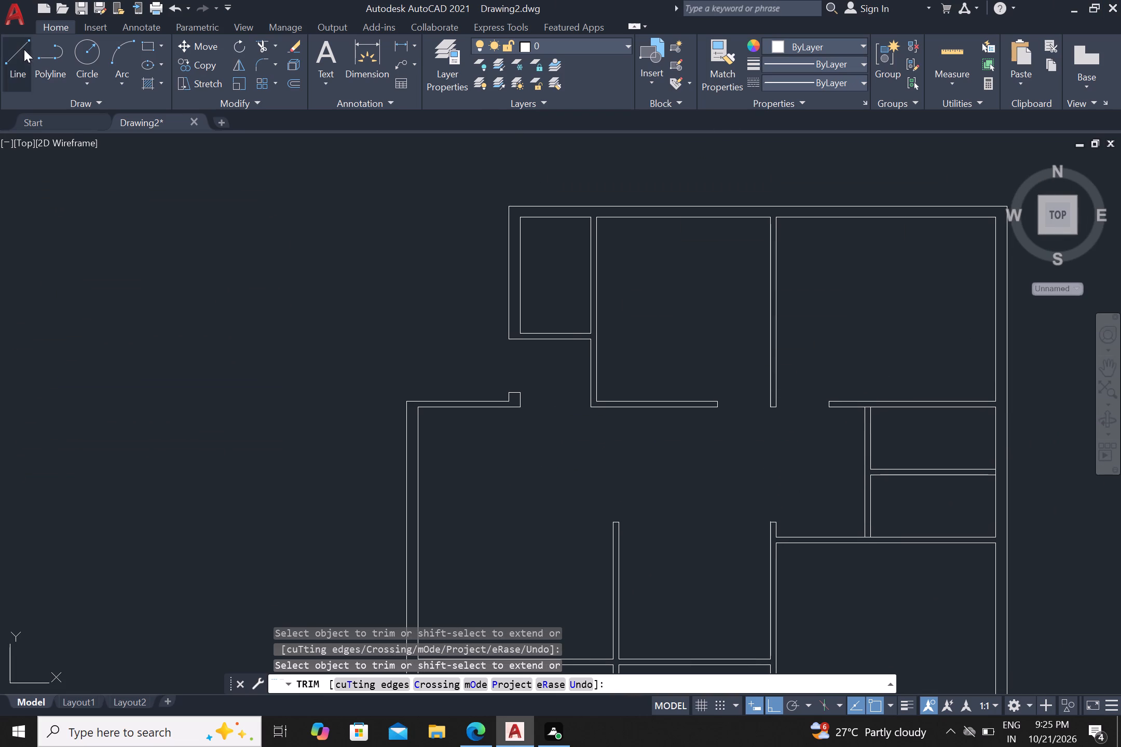
scroll(530, 368, up, 1)
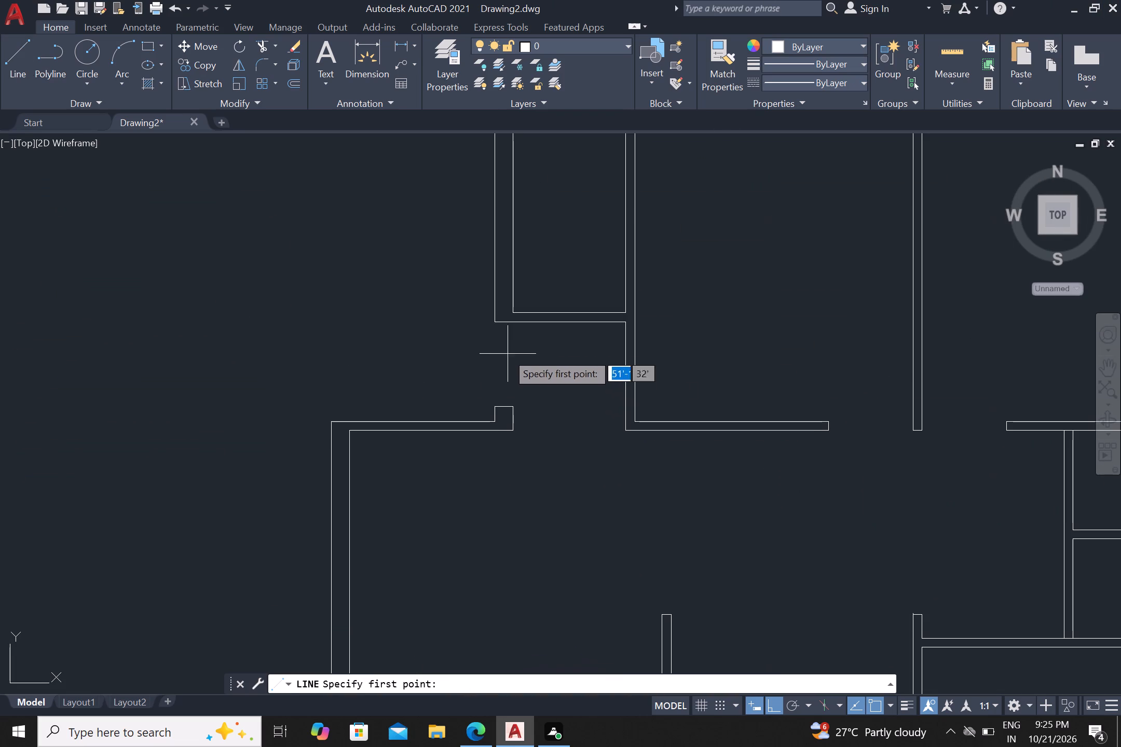
click(496, 321)
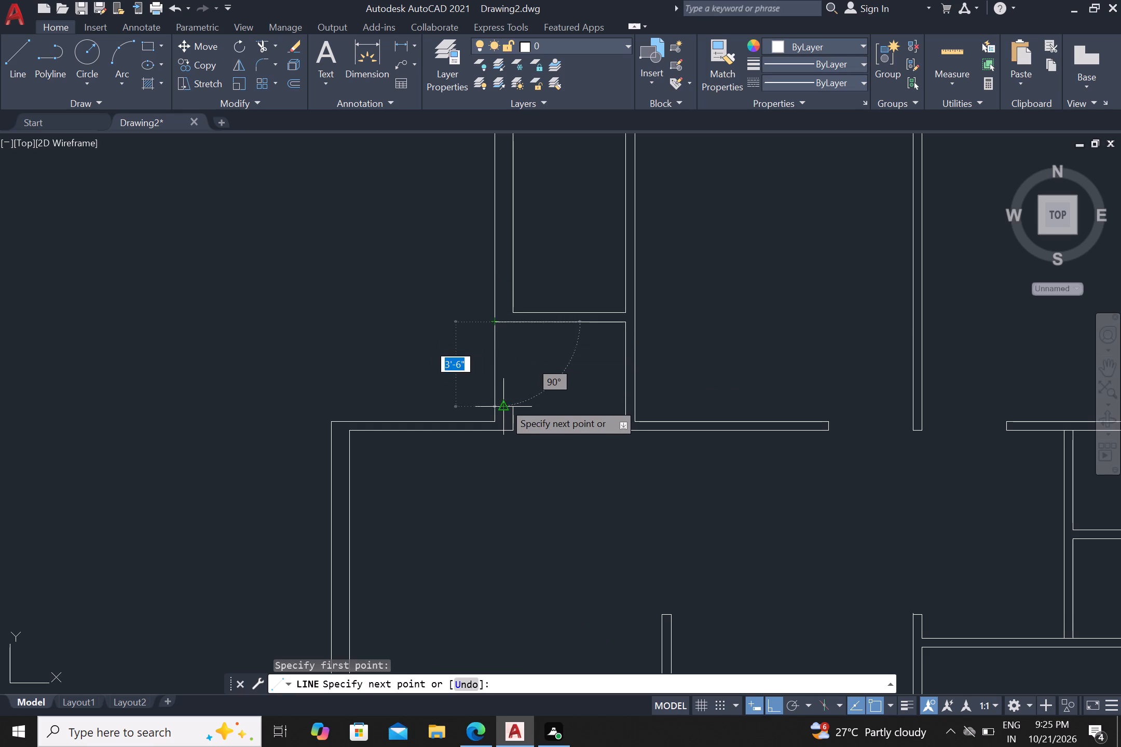
click(491, 407)
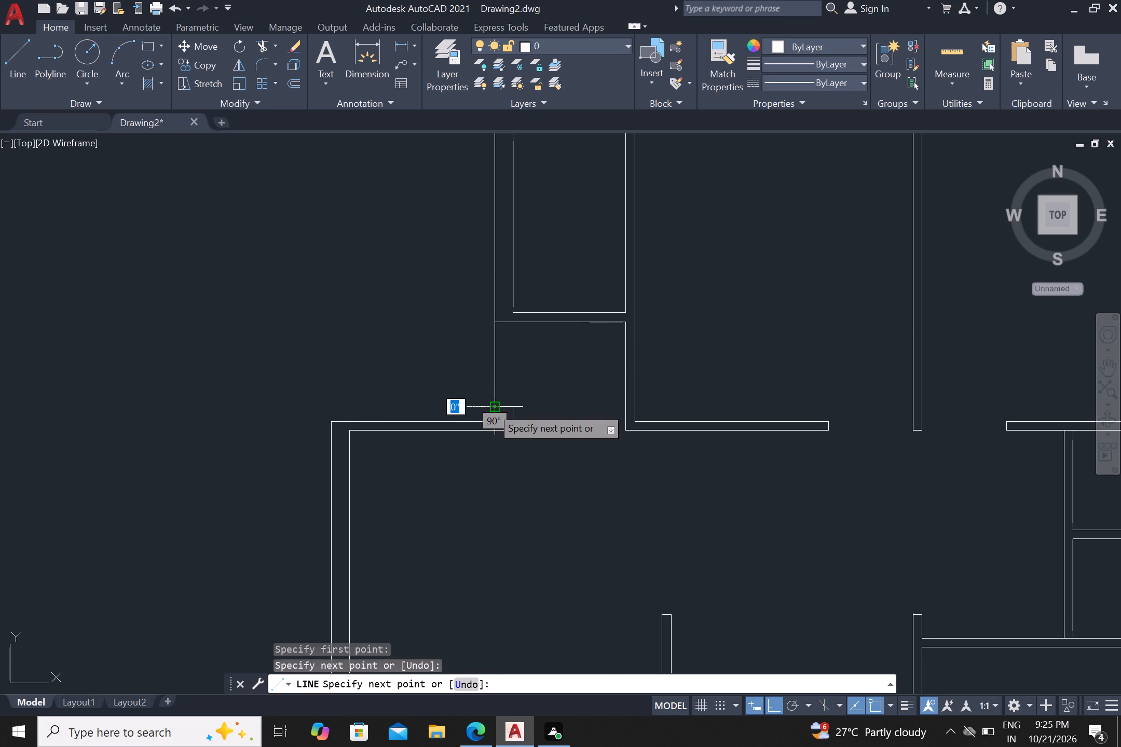
key(Escape)
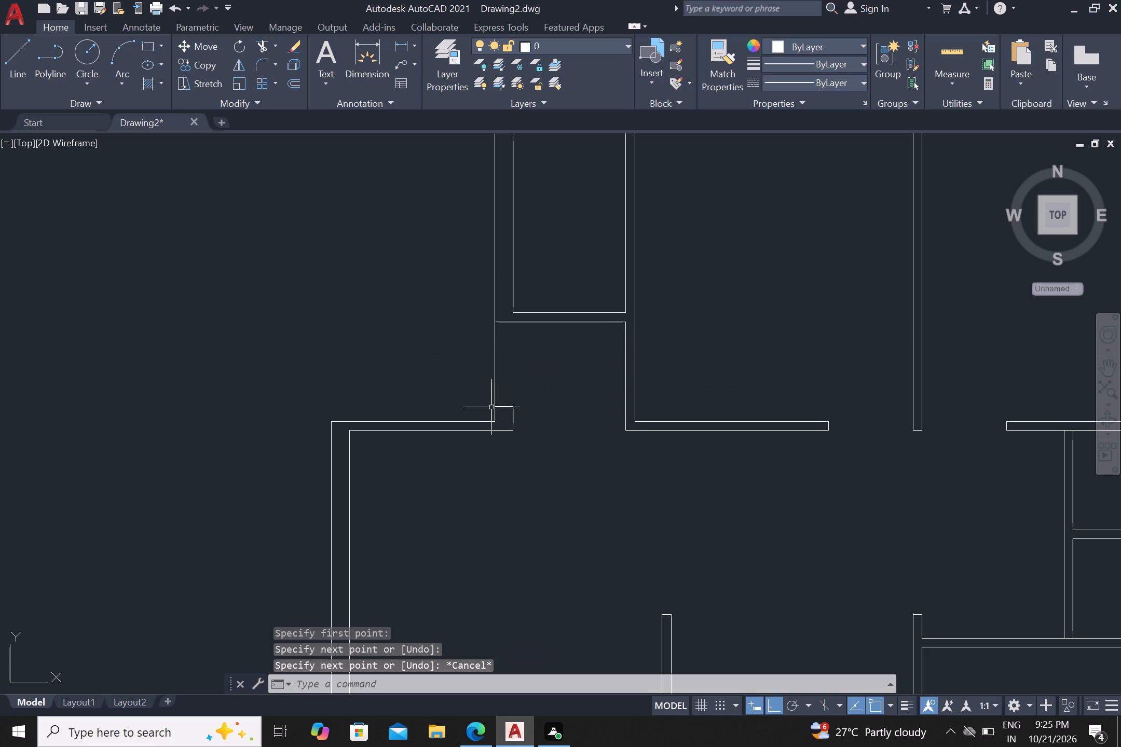
Start a line at the inner corner where the short vertical wall stub meets the upper face of the lower-right room's top wall.
scroll(541, 445, down, 1)
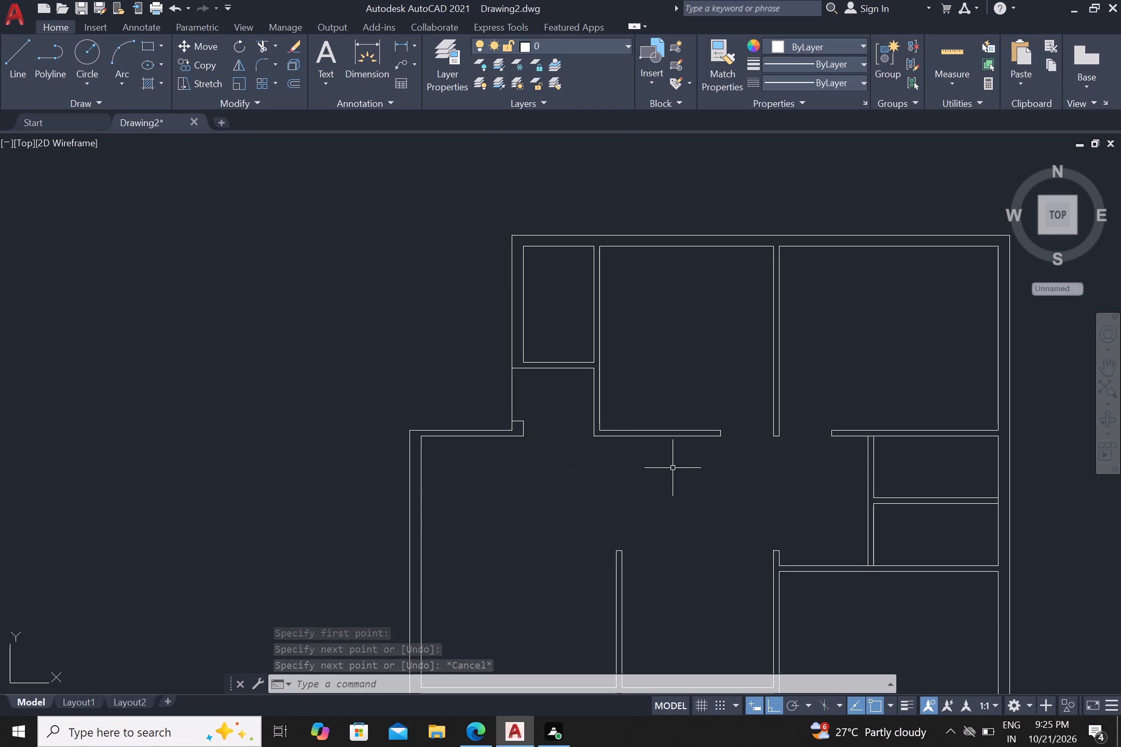
scroll(703, 526, down, 1)
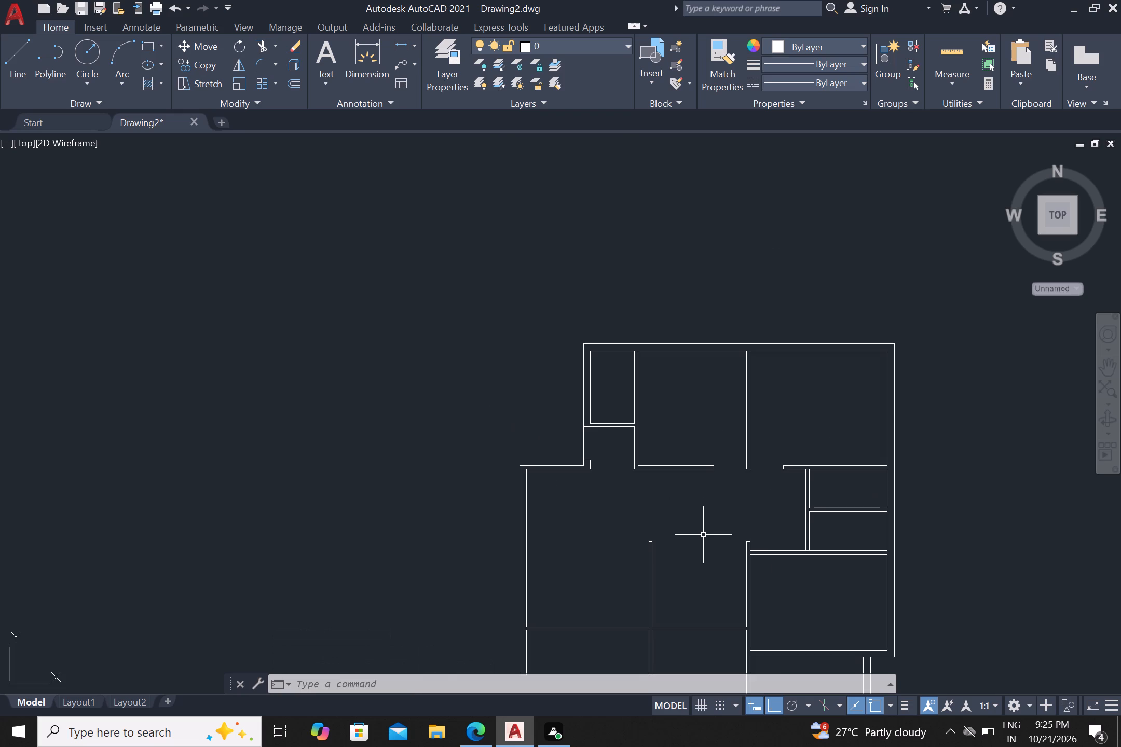
middle_drag(680, 587, 652, 503)
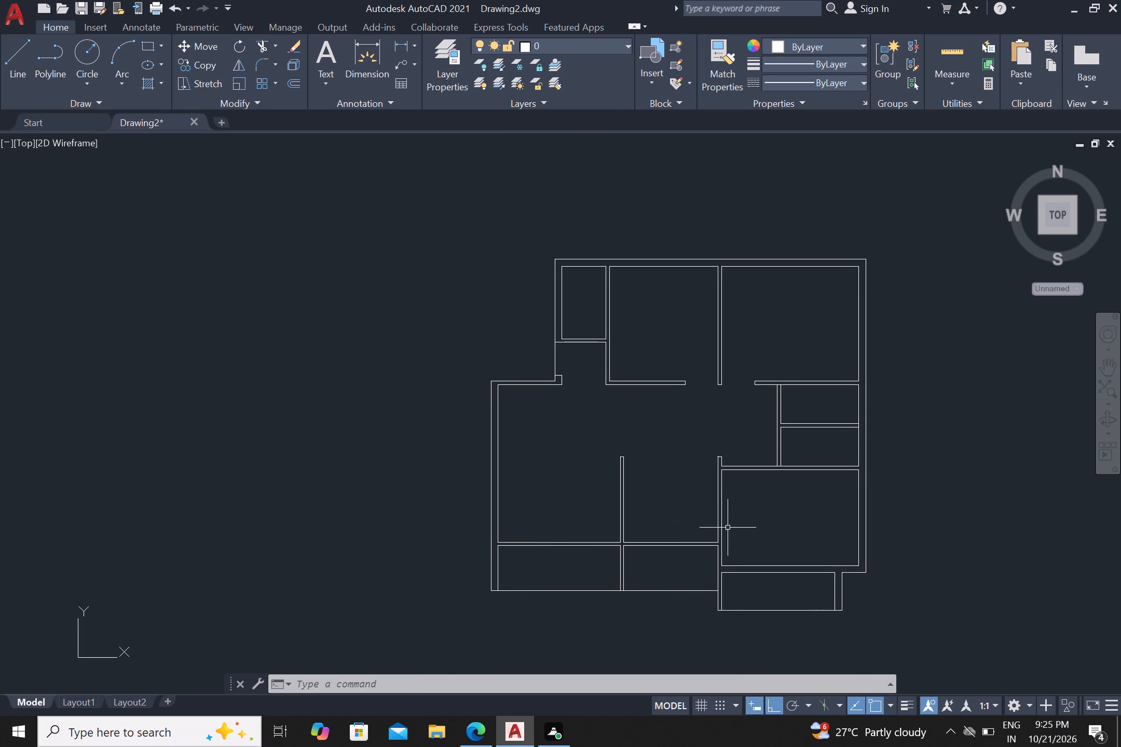
scroll(749, 506, up, 2)
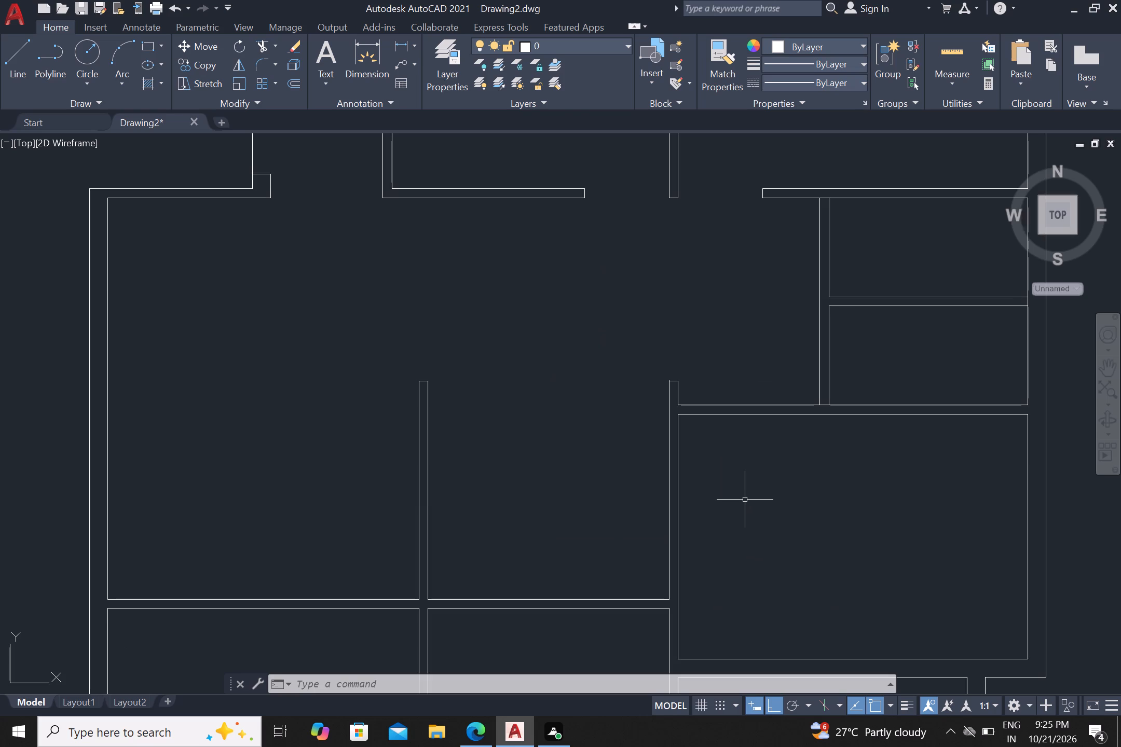
middle_drag(745, 500, 688, 585)
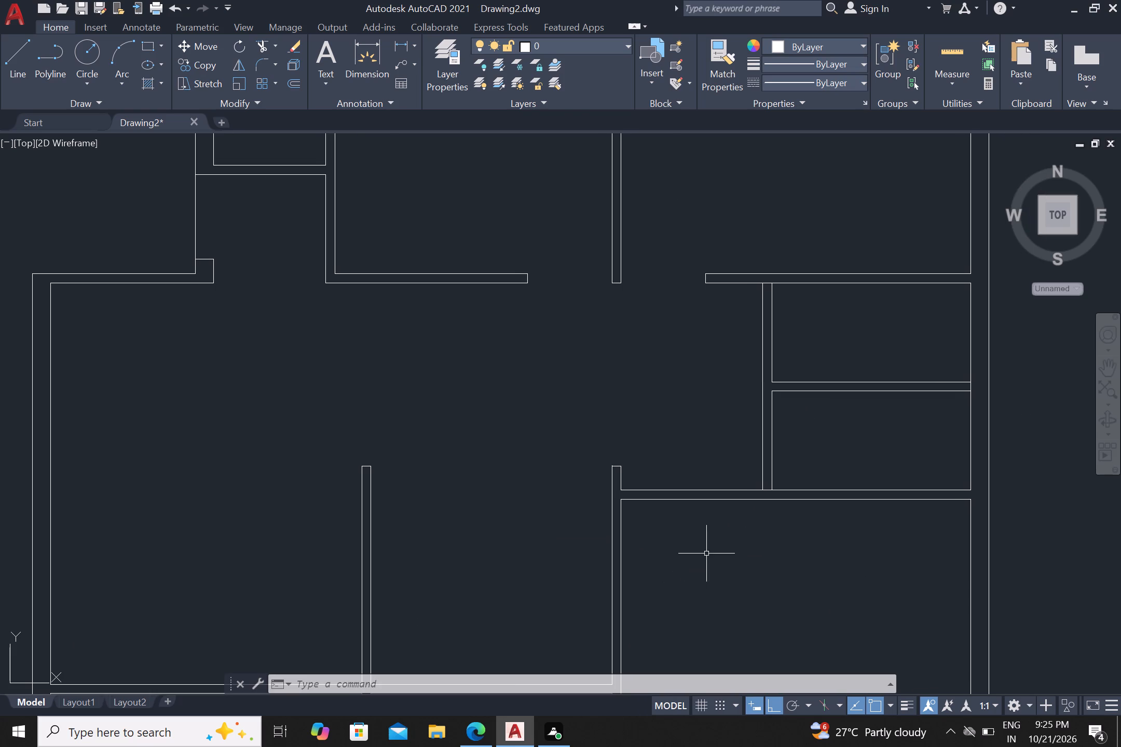
scroll(680, 553, up, 1)
scroll(635, 527, down, 1)
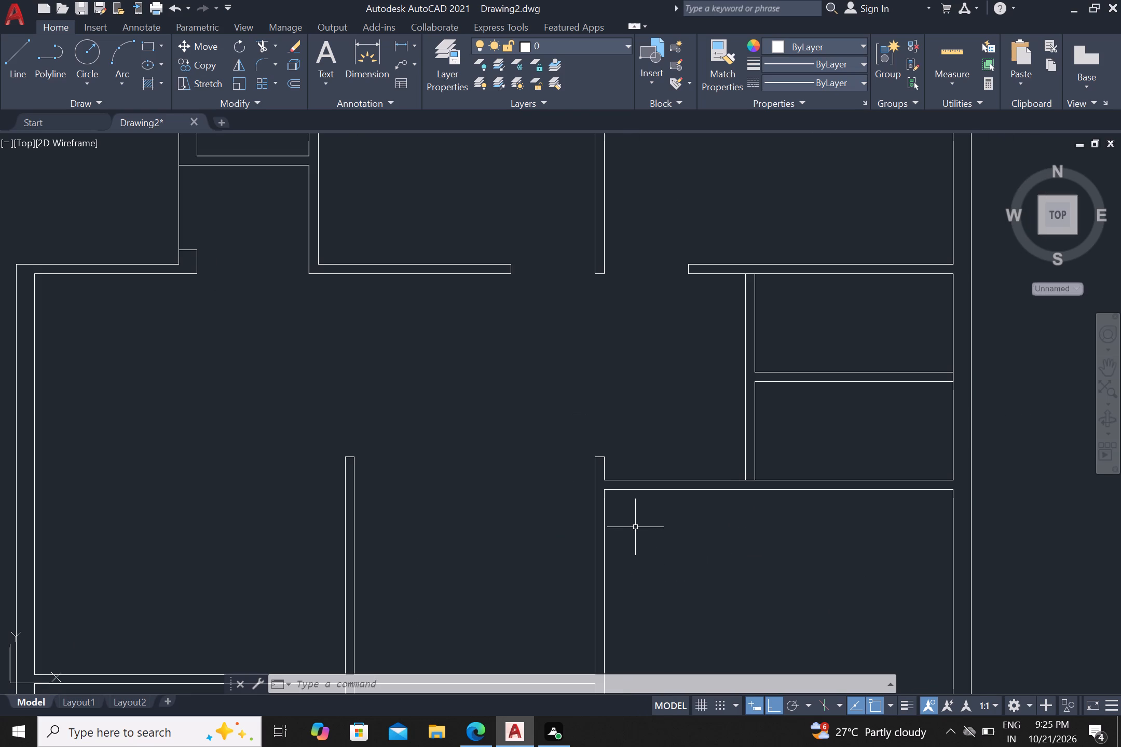
scroll(622, 516, up, 1)
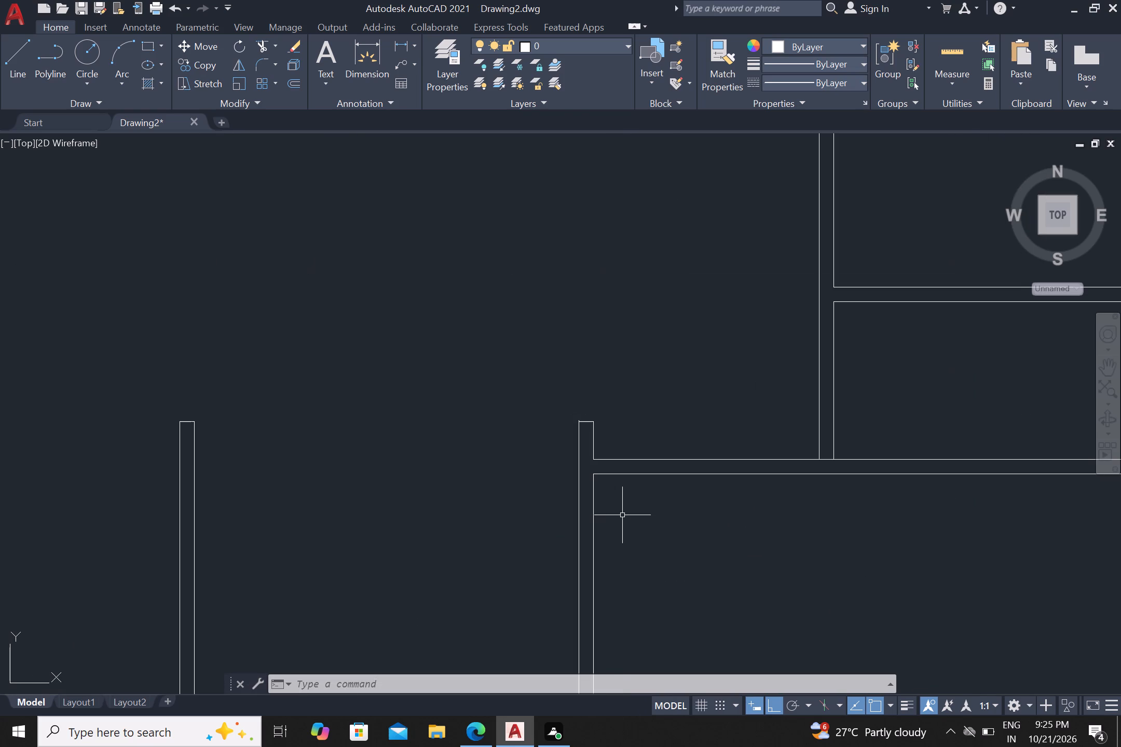
key(l)
key(Return)
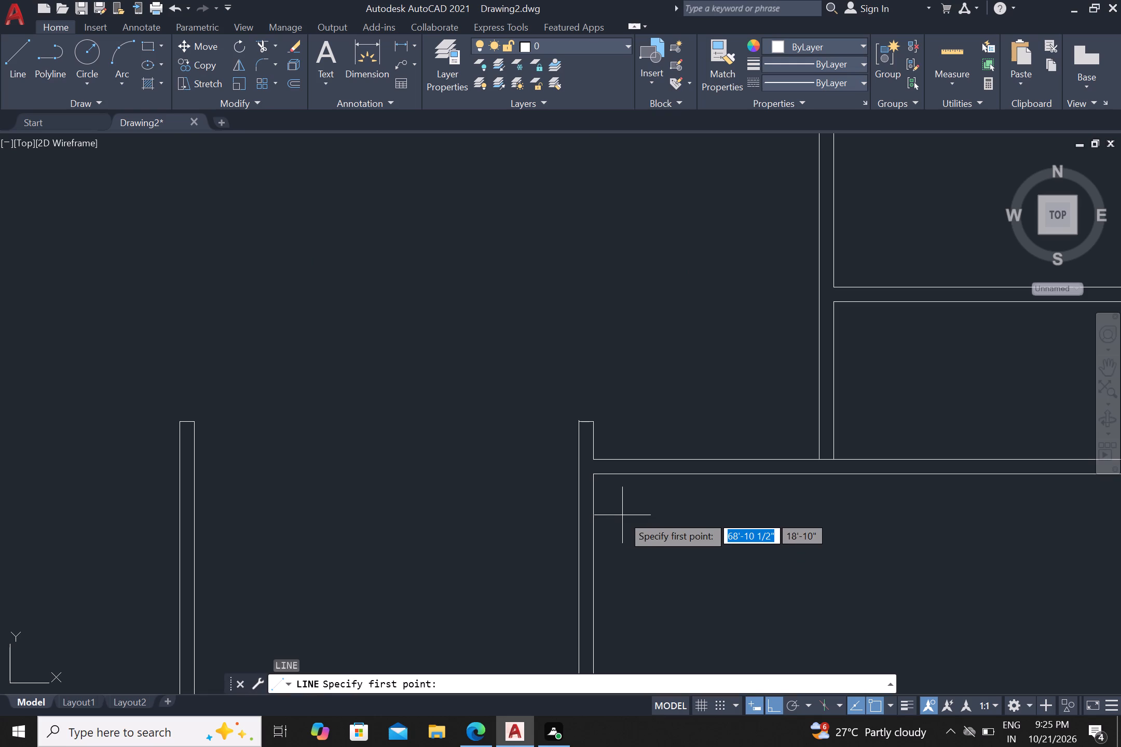
scroll(596, 490, up, 1)
click(588, 441)
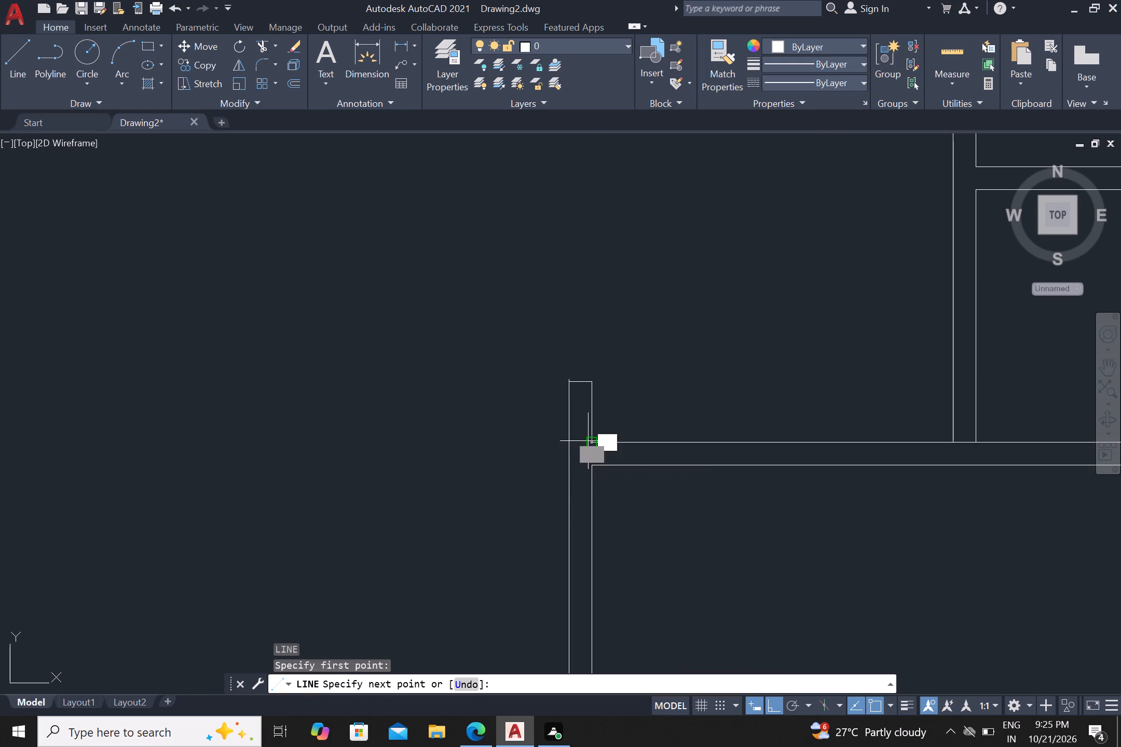
Finish the line across the lower-right room's top wall at the corner of its lower face and the vertical stub.
click(593, 464)
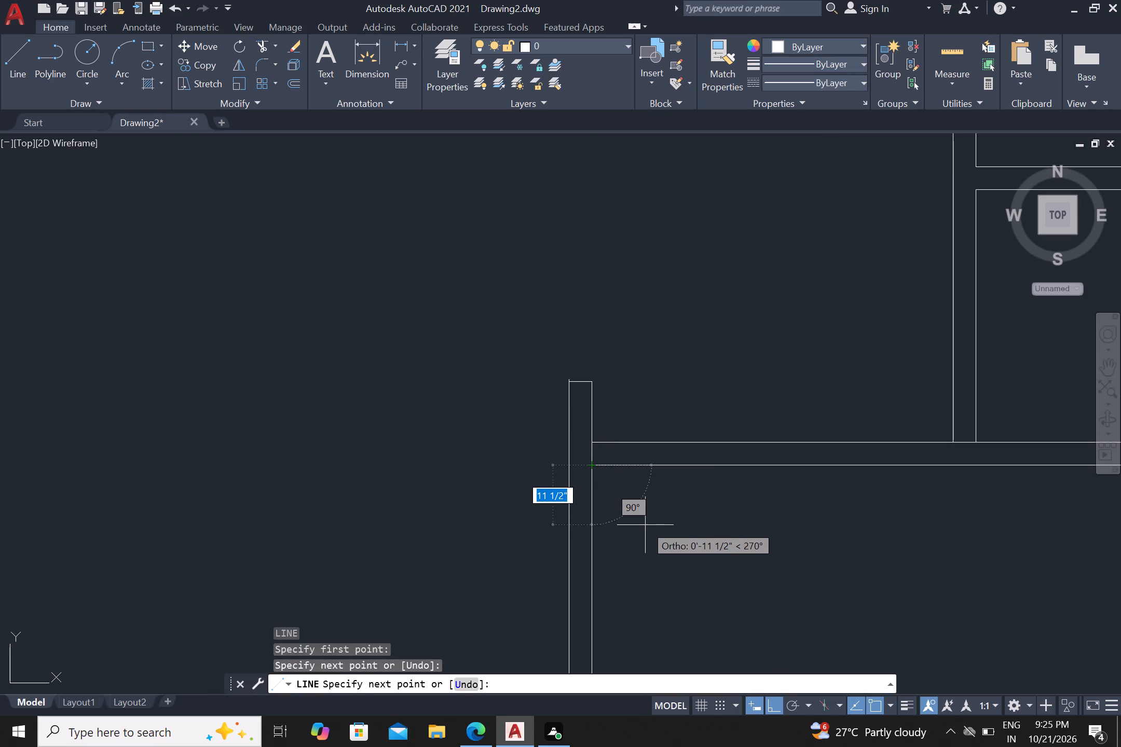
key(Escape)
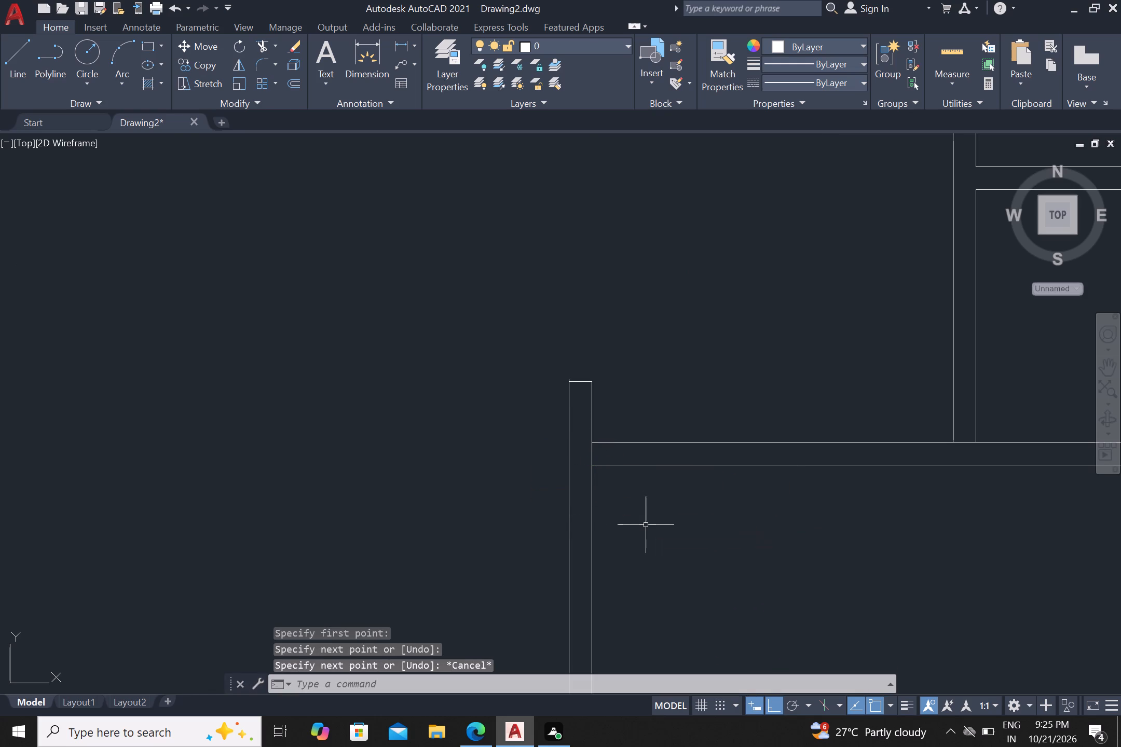
Offset the line across the wall thickness by 3'6" along the lower-right room's top wall, away from the vertical stub.
key(o)
key(Return)
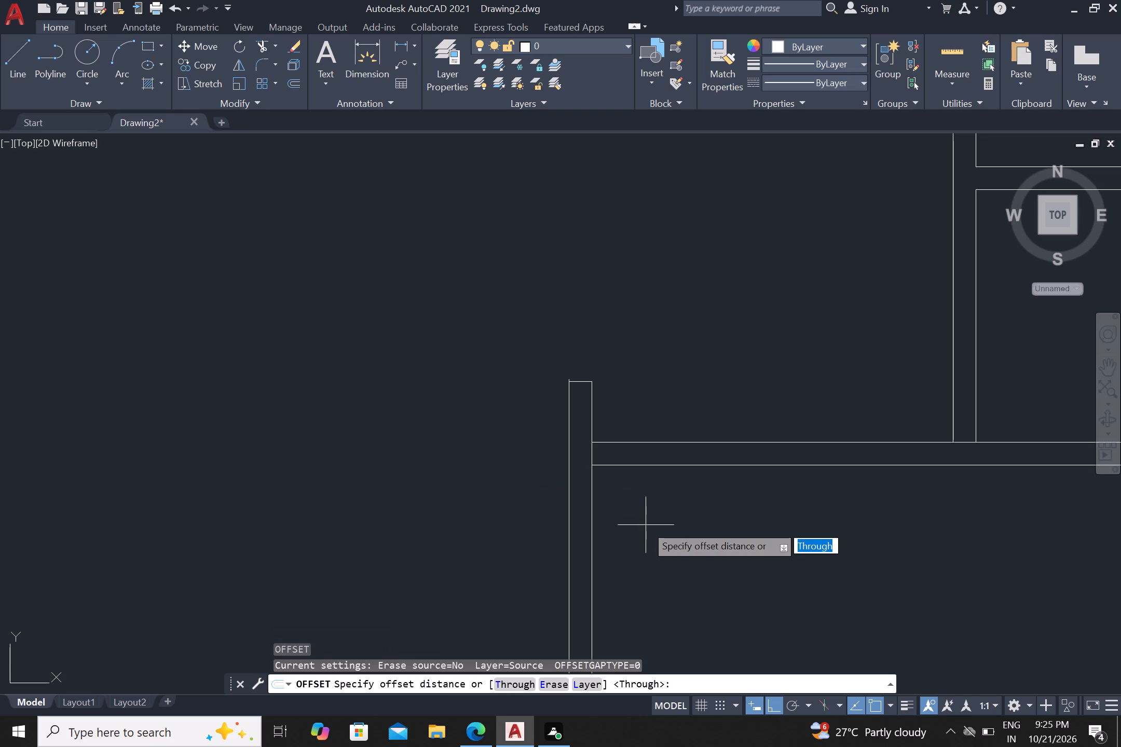
key(3)
text('6)
key(shift+quotedbl)
key(Return)
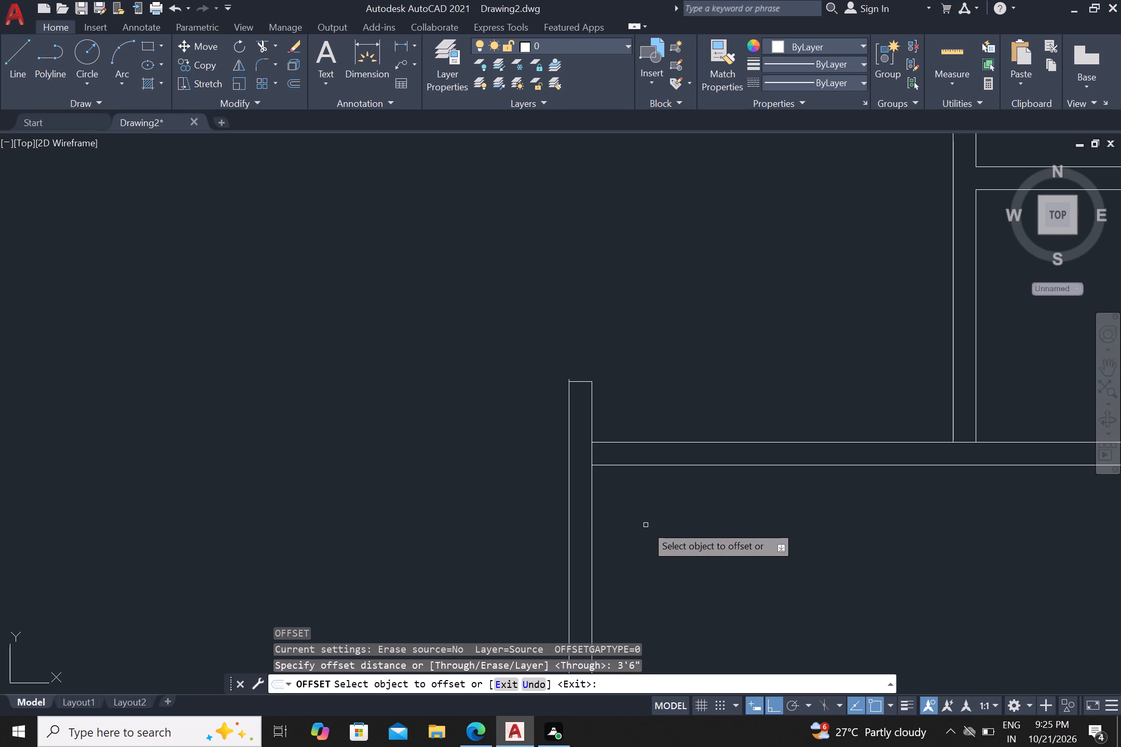
click(593, 457)
drag(730, 480, 747, 489)
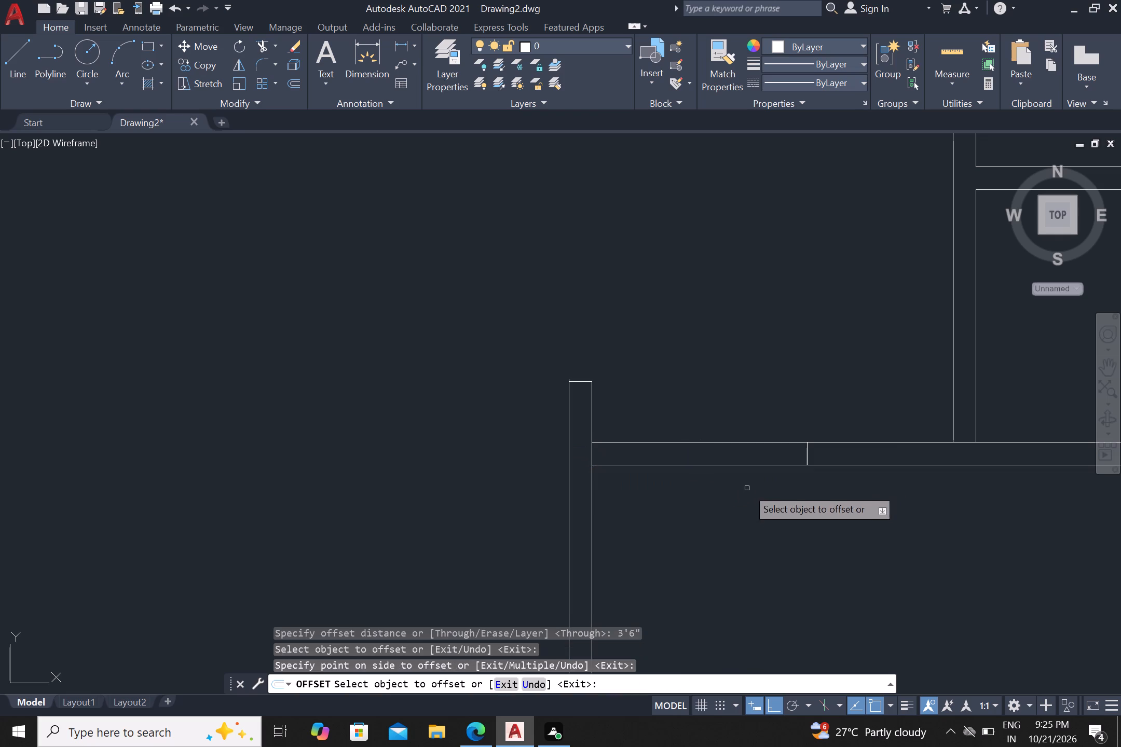
drag(747, 489, 747, 490)
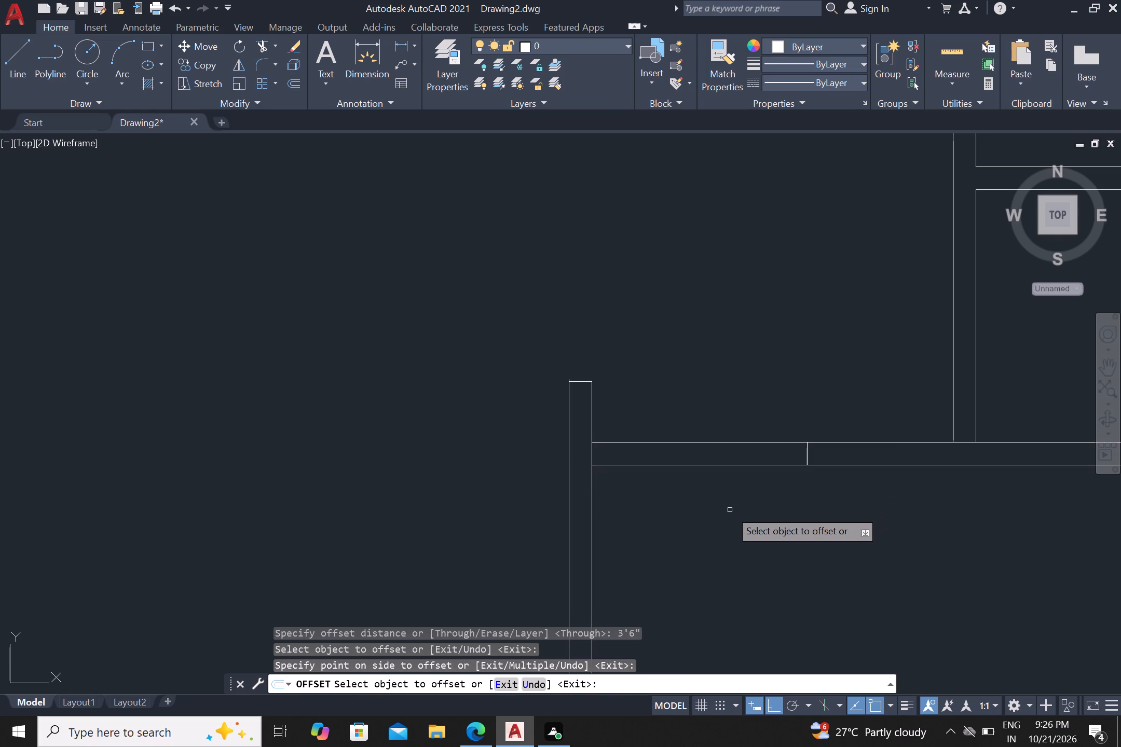
key(Escape)
key(Escape)
Trim both faces of the lower-right room's top wall between the vertical stub and the offset line to cut the door opening.
text(tr)
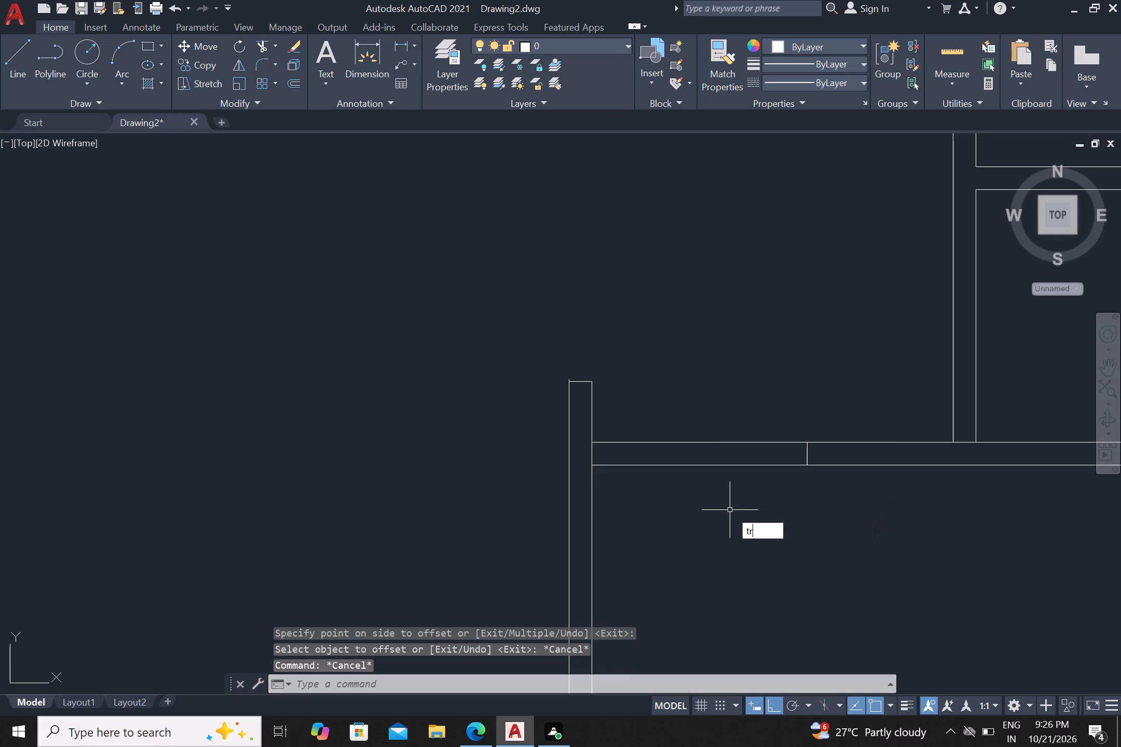
key(Return)
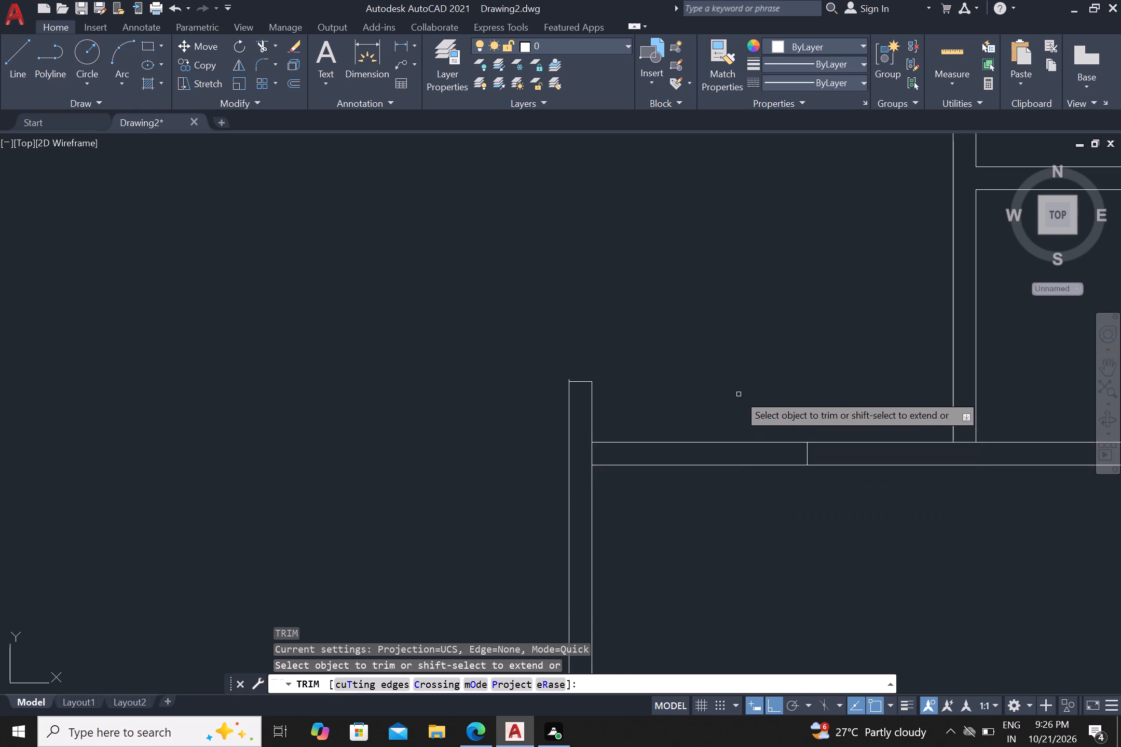
click(731, 392)
click(726, 537)
Trim the piece of that wall's upper face crossing the vertical wall of the two small rooms above.
scroll(724, 531, down, 2)
scroll(820, 490, up, 2)
click(821, 490)
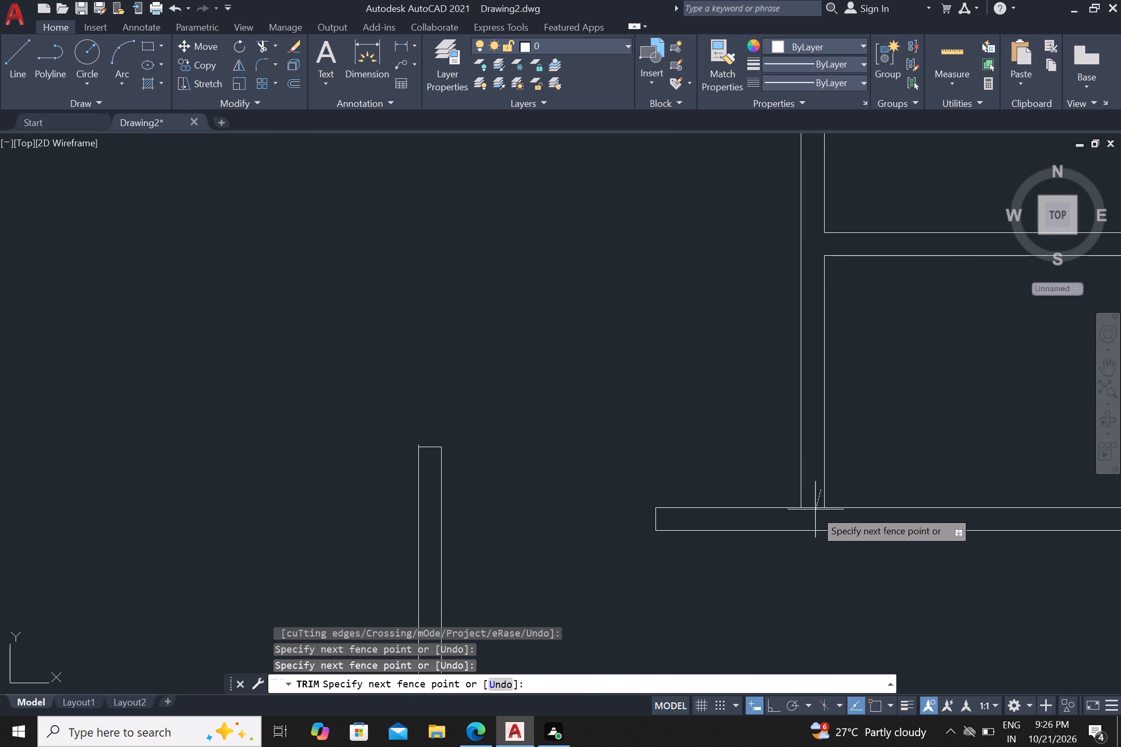
click(812, 513)
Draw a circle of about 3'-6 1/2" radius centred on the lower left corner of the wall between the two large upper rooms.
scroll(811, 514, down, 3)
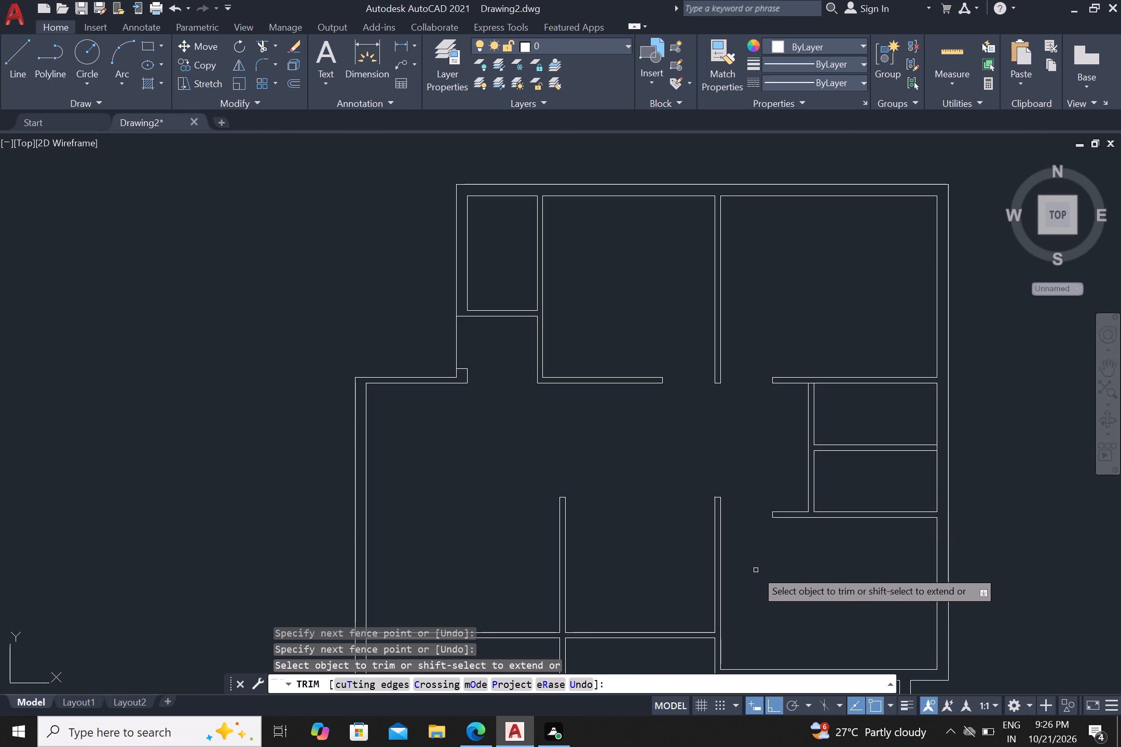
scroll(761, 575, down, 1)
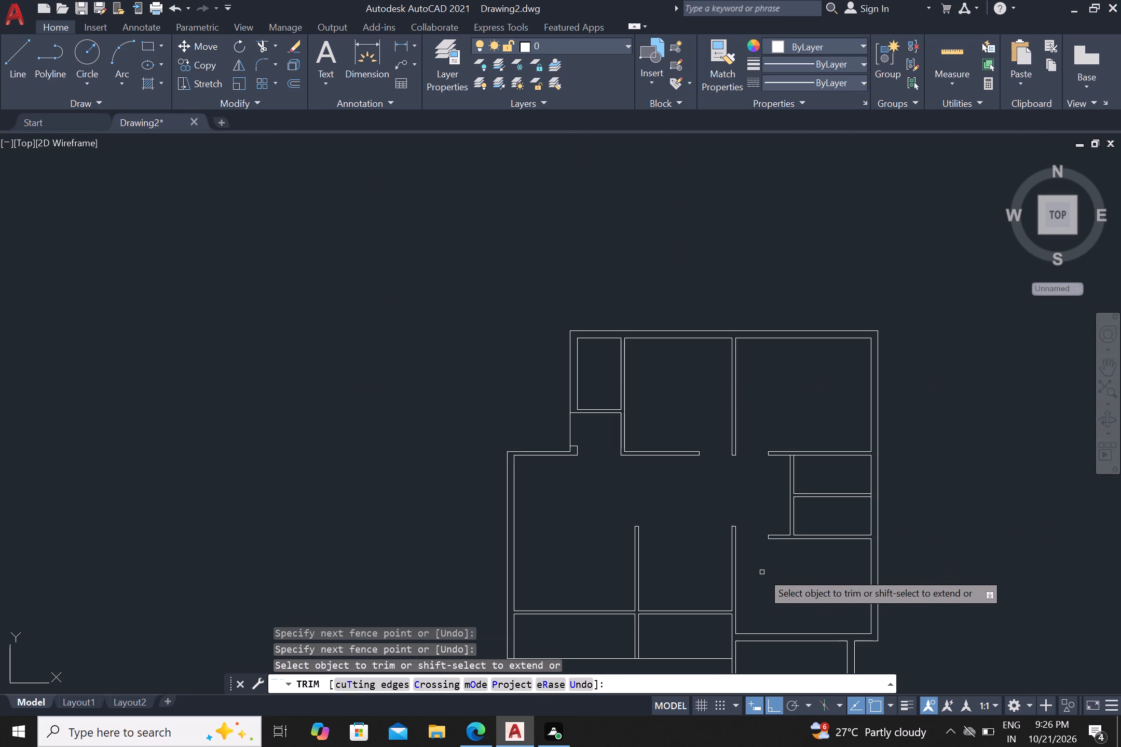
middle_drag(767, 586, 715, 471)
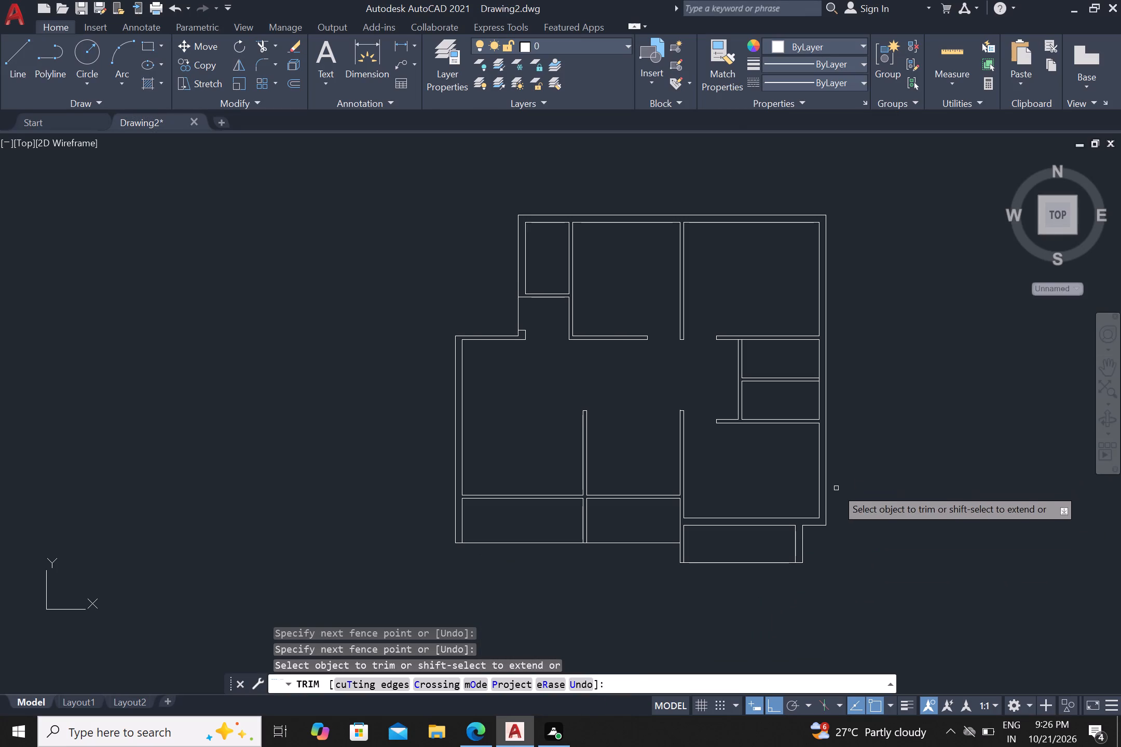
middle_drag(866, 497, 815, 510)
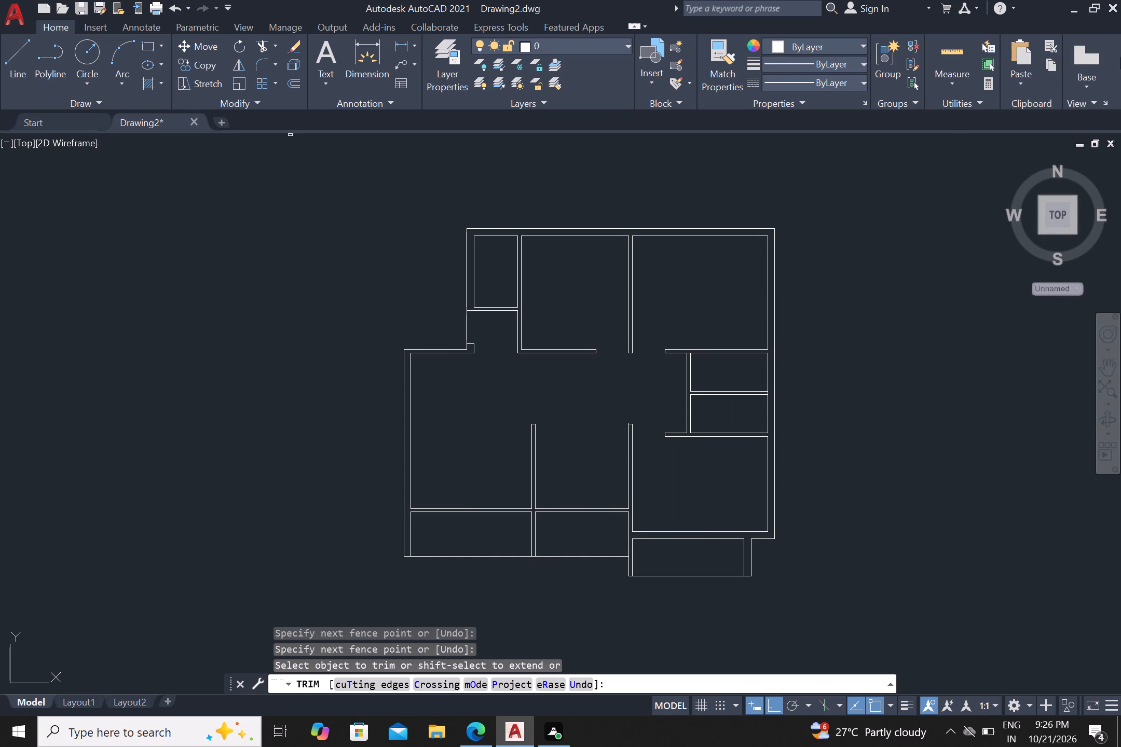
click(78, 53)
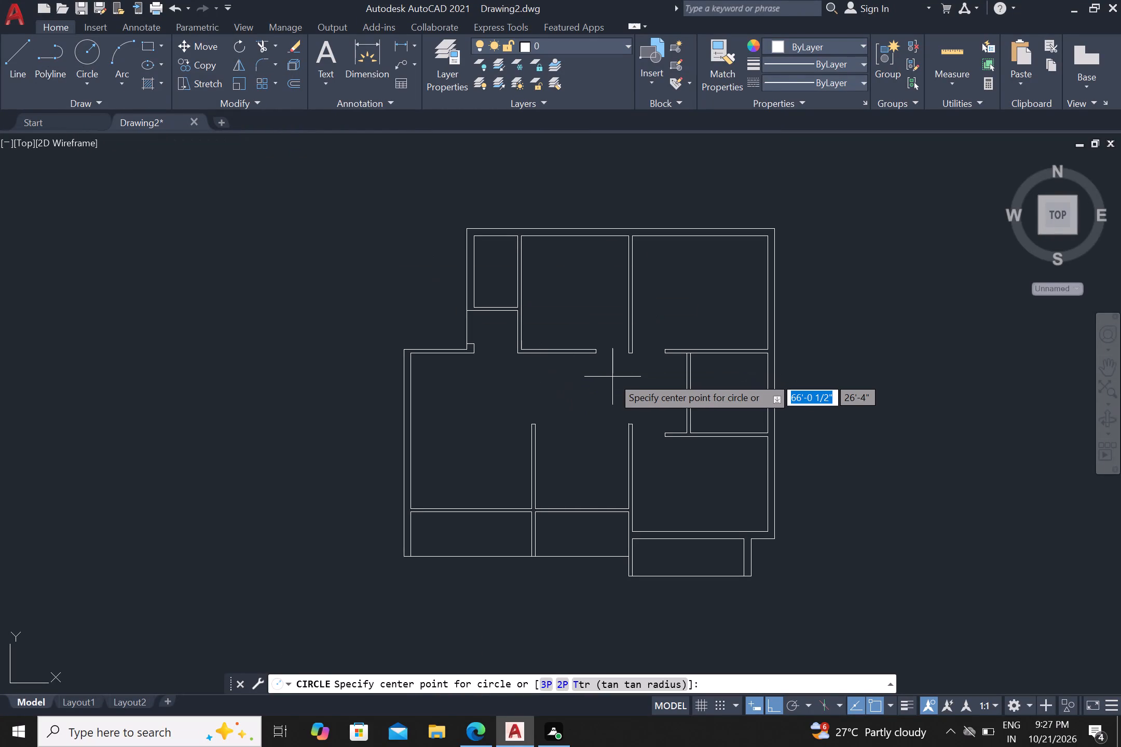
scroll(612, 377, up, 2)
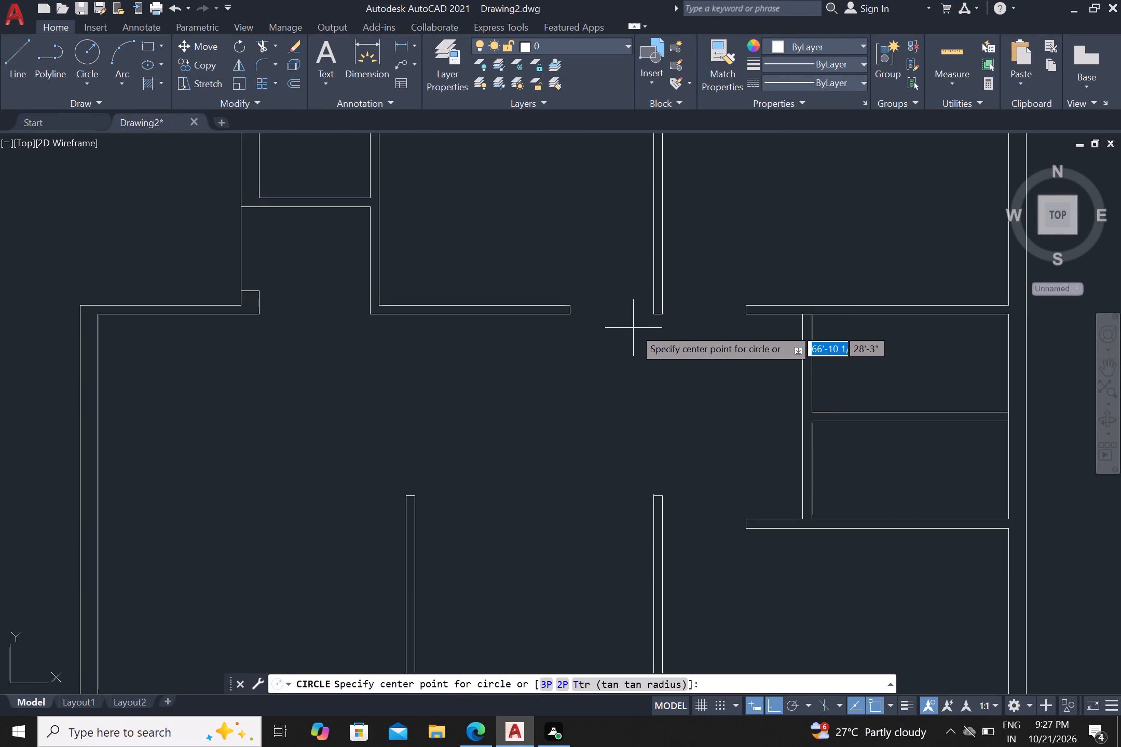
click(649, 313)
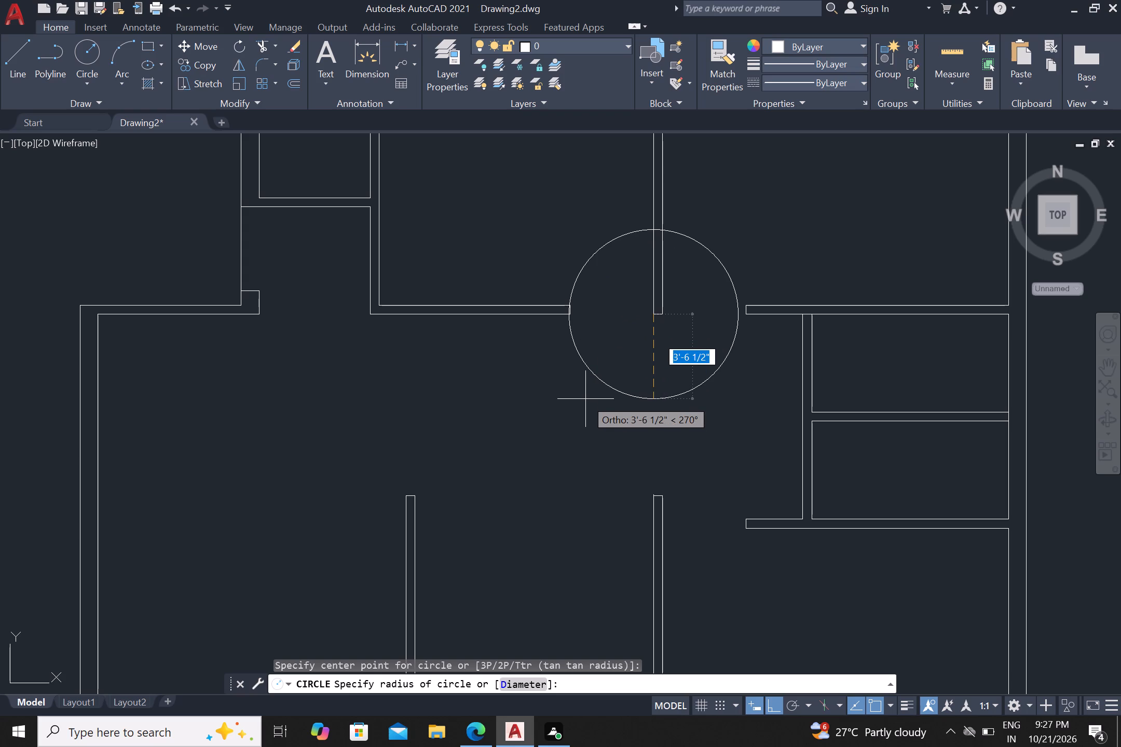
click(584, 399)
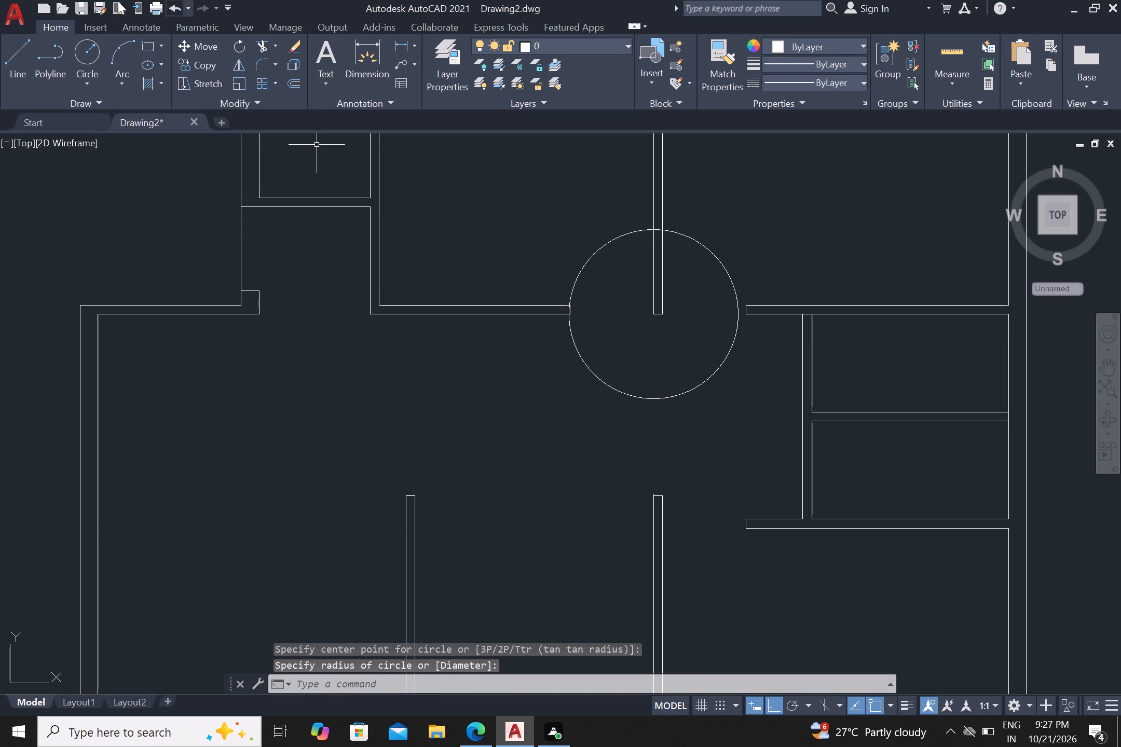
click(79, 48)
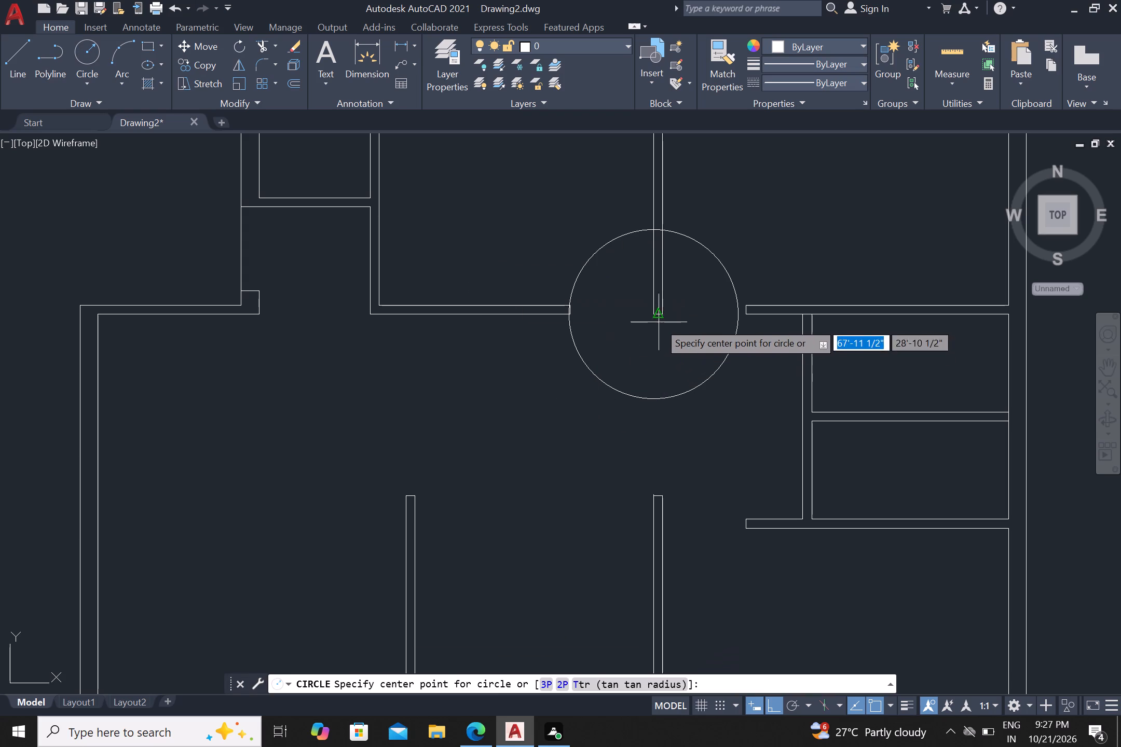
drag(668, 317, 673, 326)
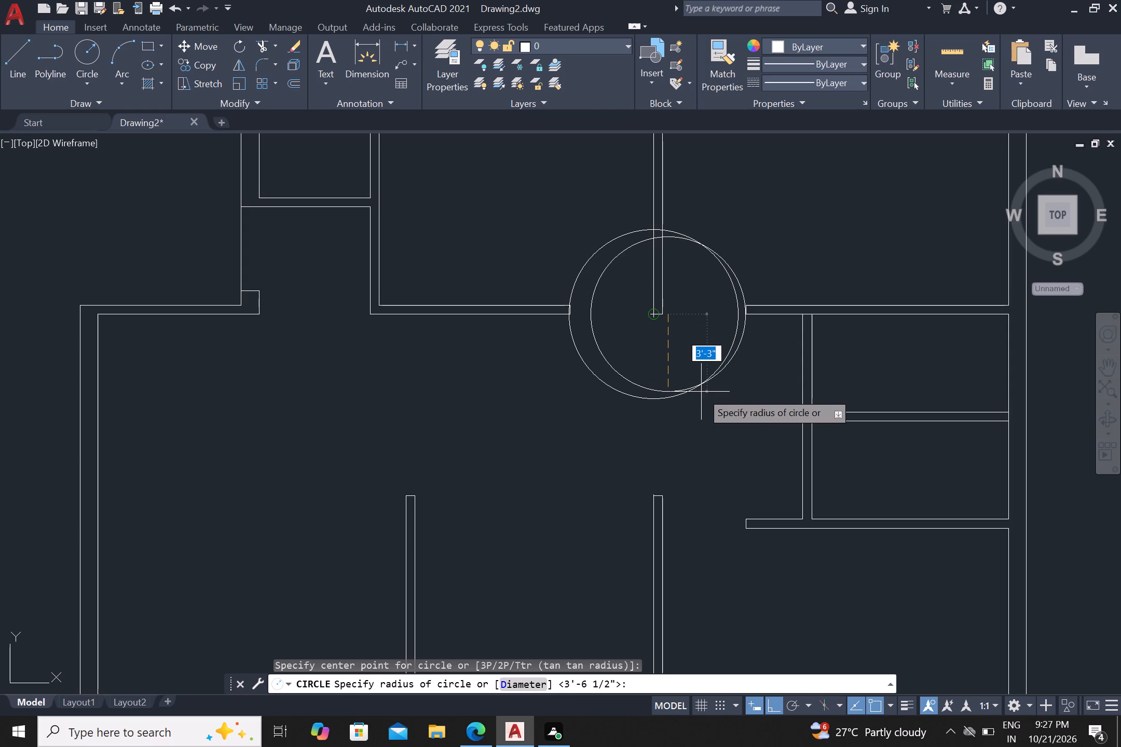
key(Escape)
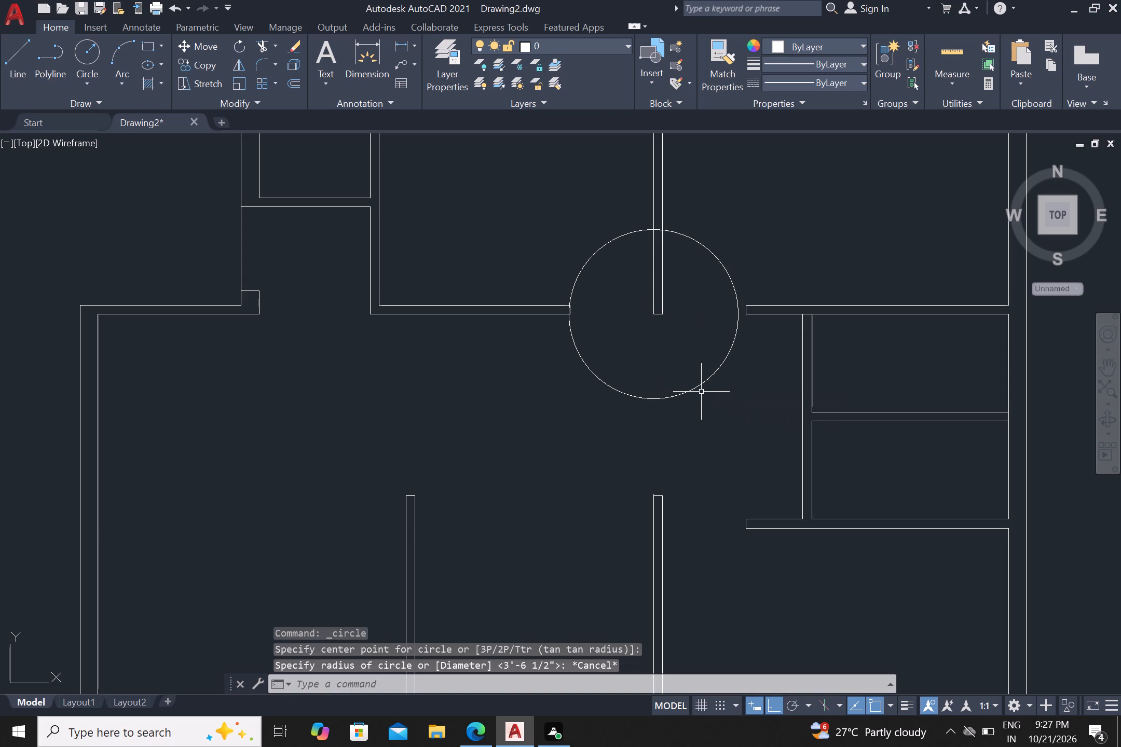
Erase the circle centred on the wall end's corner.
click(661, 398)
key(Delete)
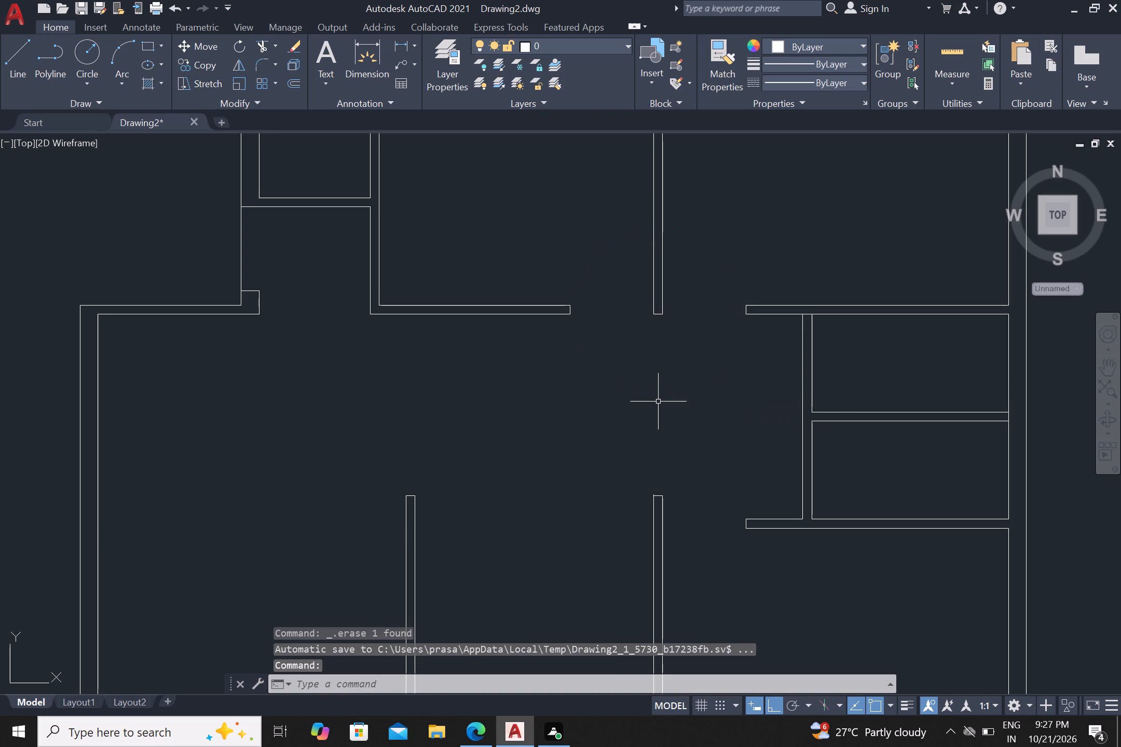
Draw a circle of about 3'-7" radius centred on the midpoint of the lower end of the wall between the large upper rooms.
click(78, 61)
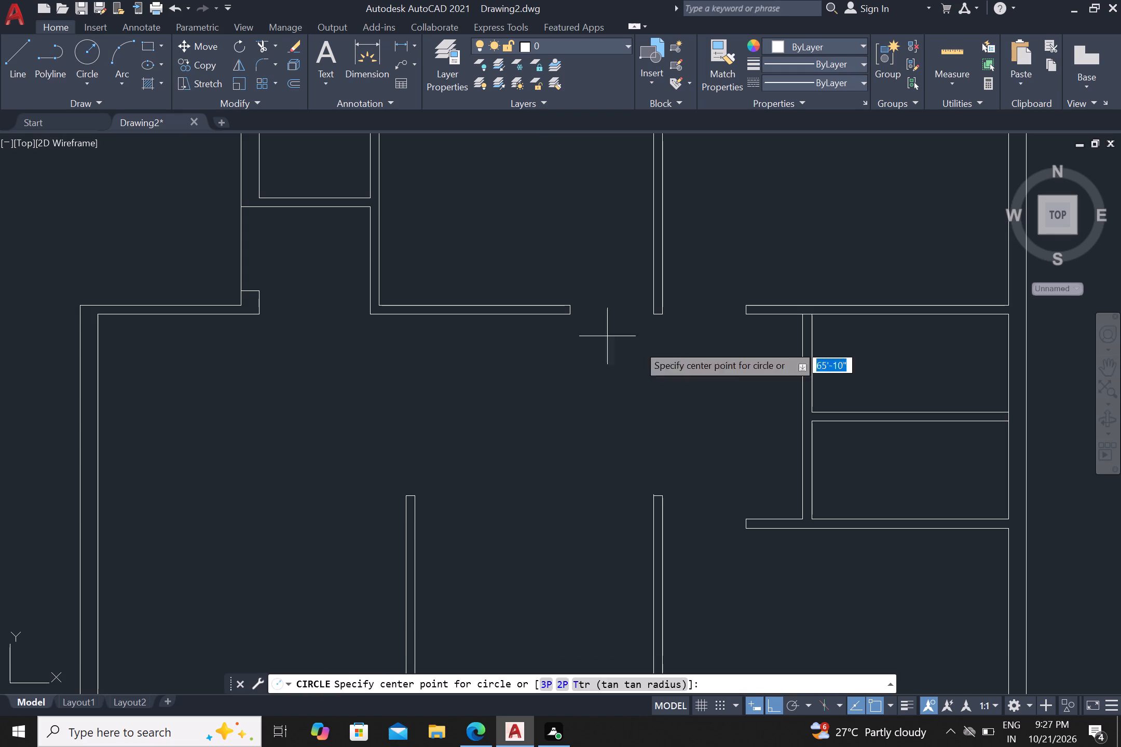
scroll(654, 345, up, 3)
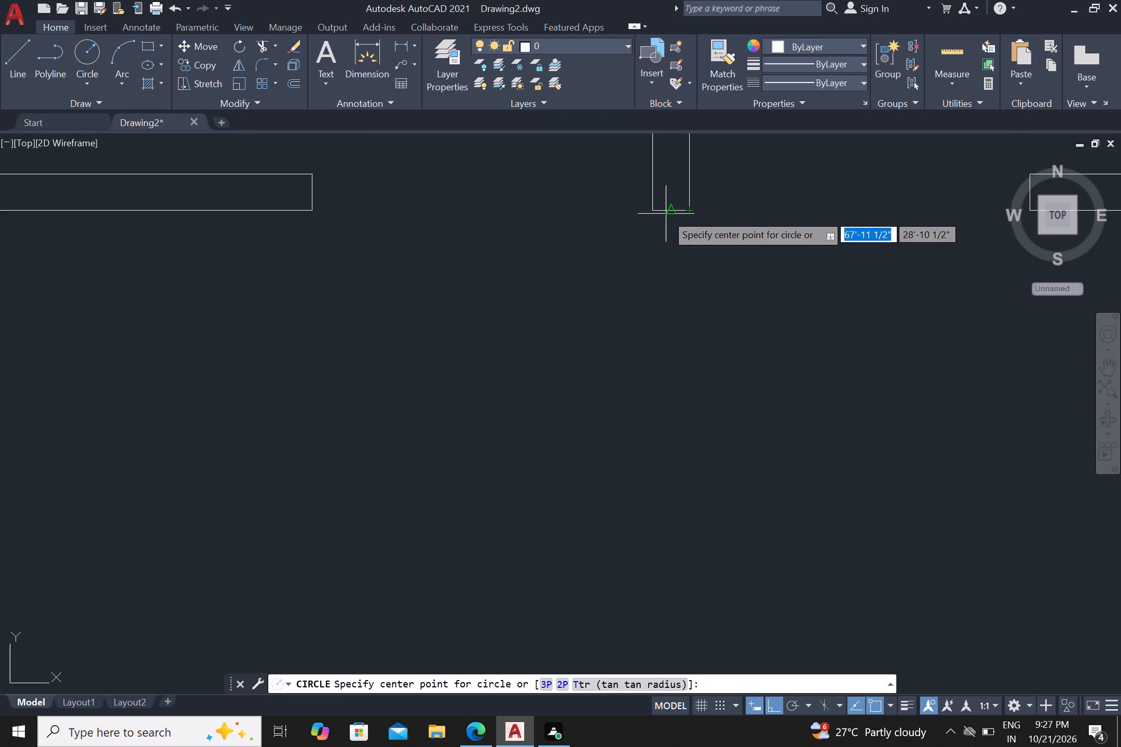
click(673, 212)
scroll(677, 214, down, 1)
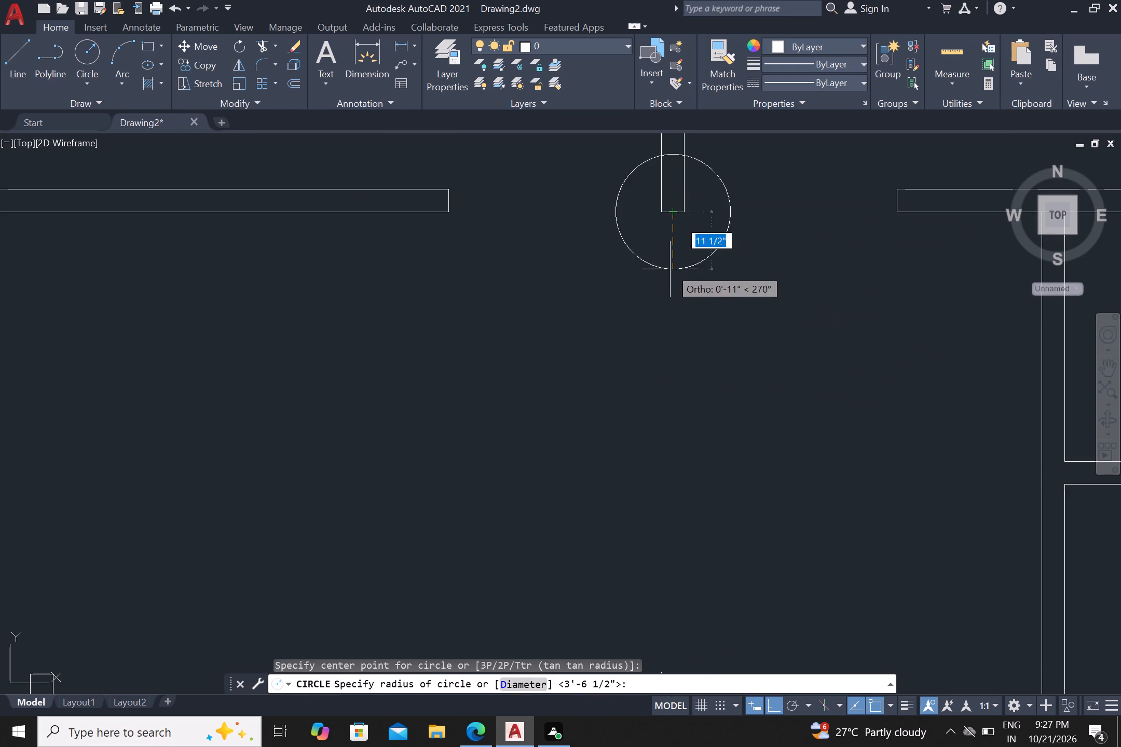
scroll(649, 349, down, 2)
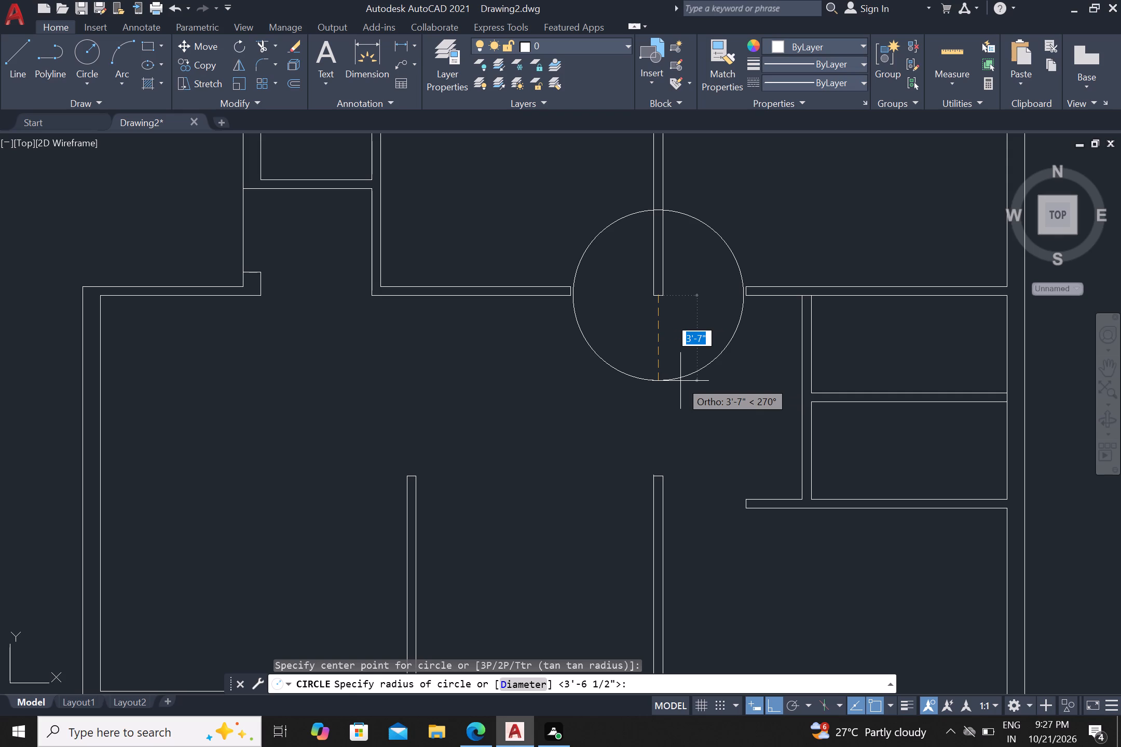
click(681, 382)
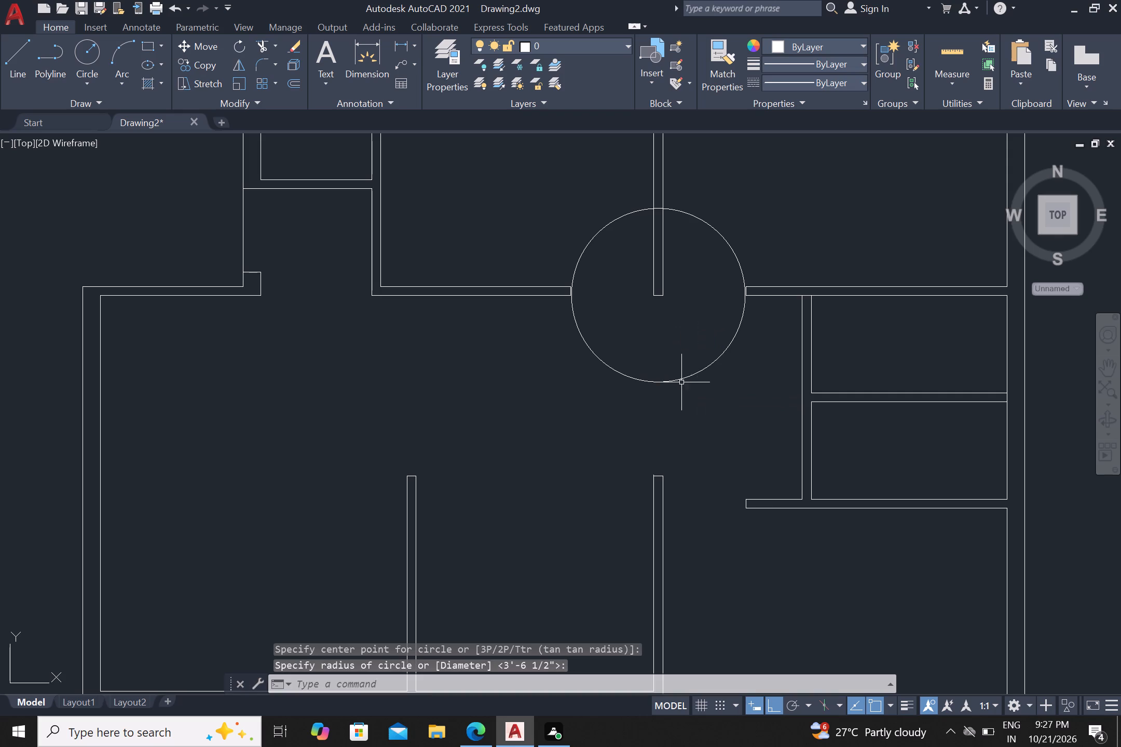
Draw horizontal lines across both upper room door openings, joining the central wall's end to the lower corners of the adjacent wall ends.
click(17, 63)
scroll(599, 300, up, 2)
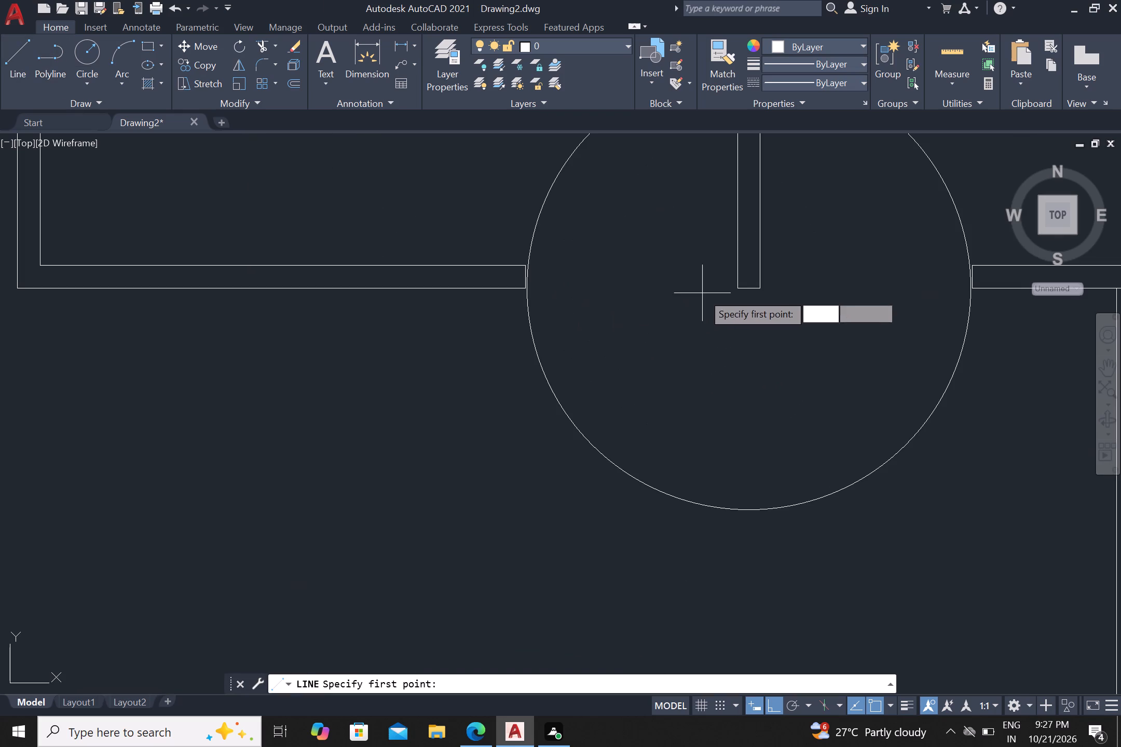
drag(739, 287, 732, 287)
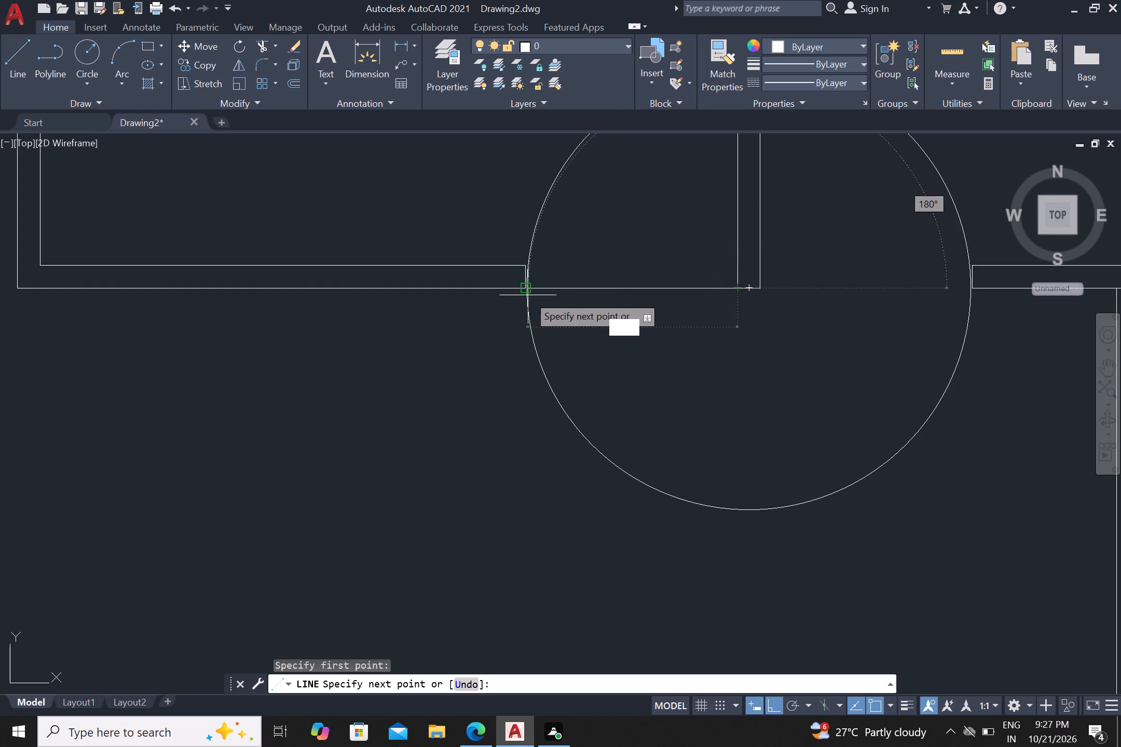
click(525, 289)
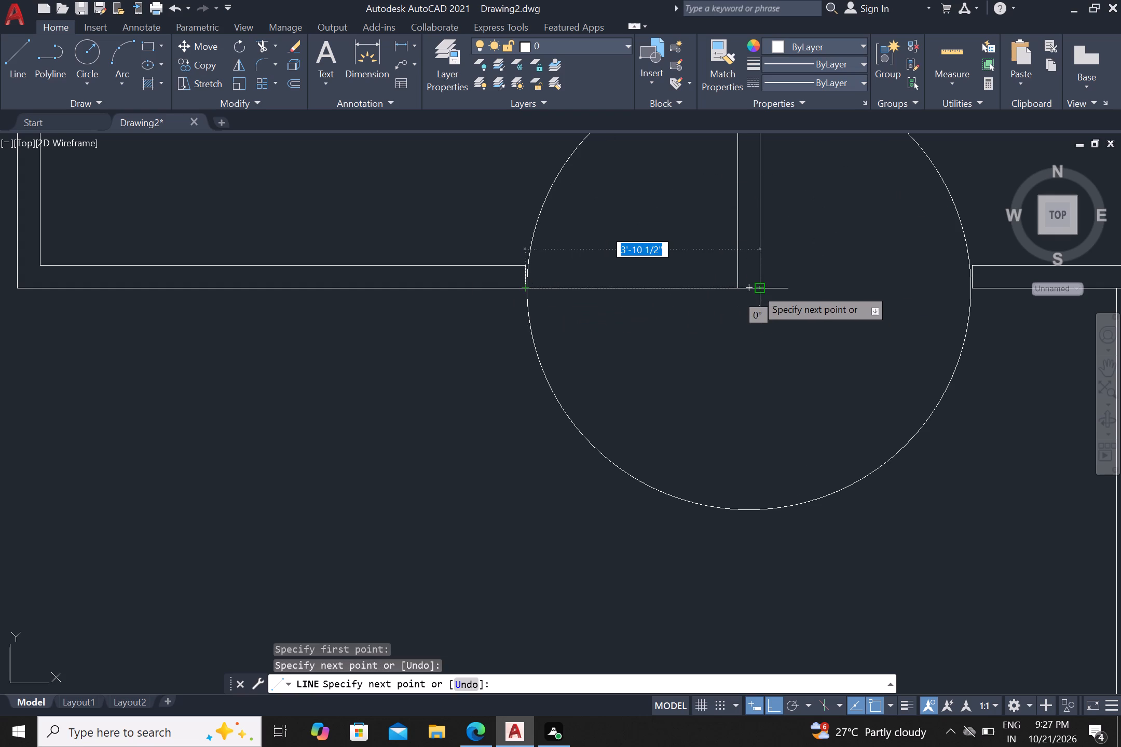
click(758, 288)
scroll(759, 287, down, 2)
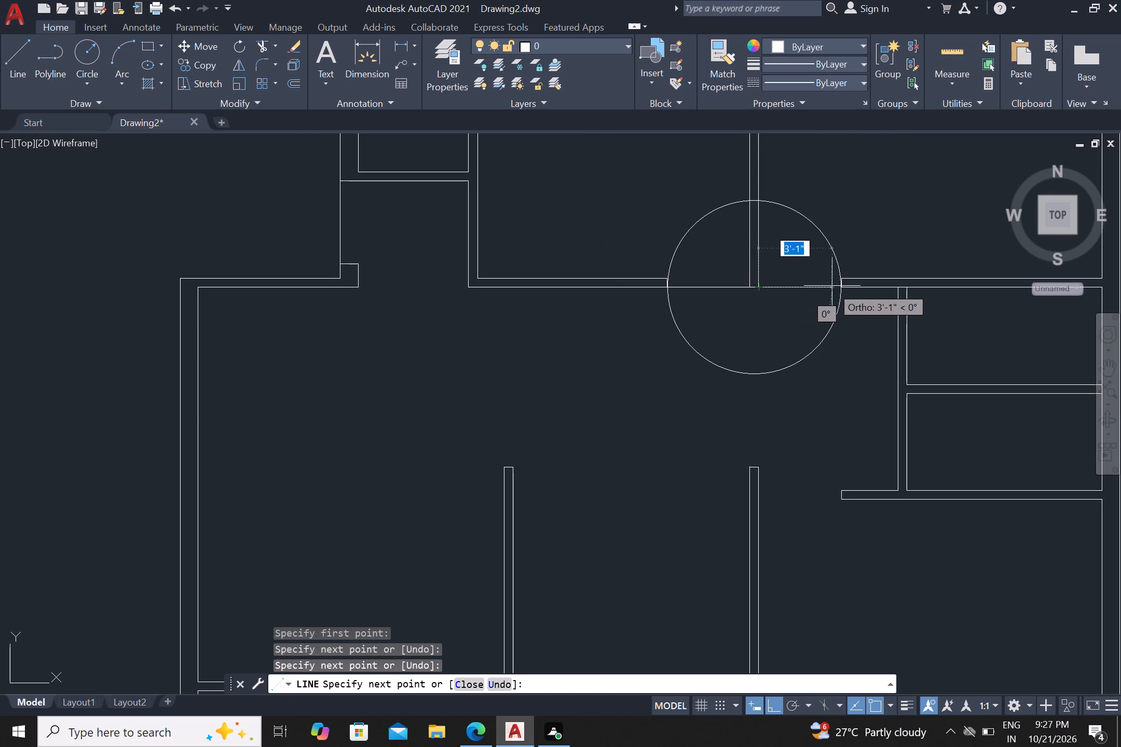
click(844, 290)
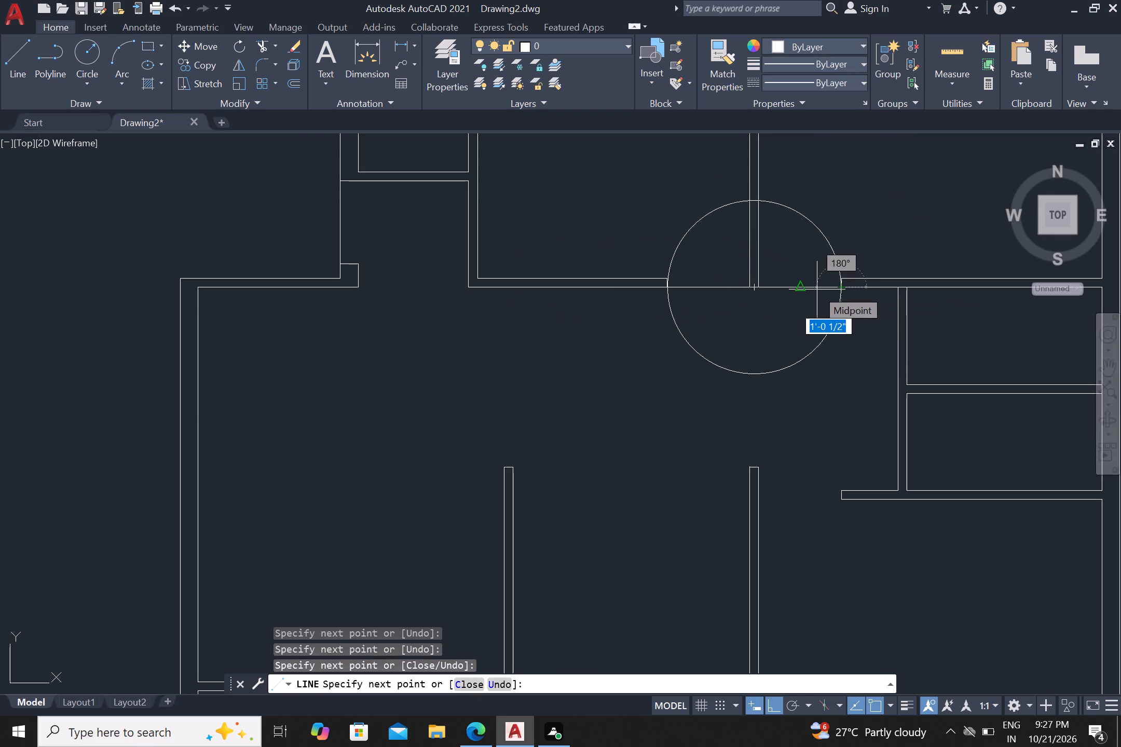
key(Escape)
Trim the circle's lower half below the door opening lines, leaving the upper semicircle as door swings.
scroll(534, 408, down, 2)
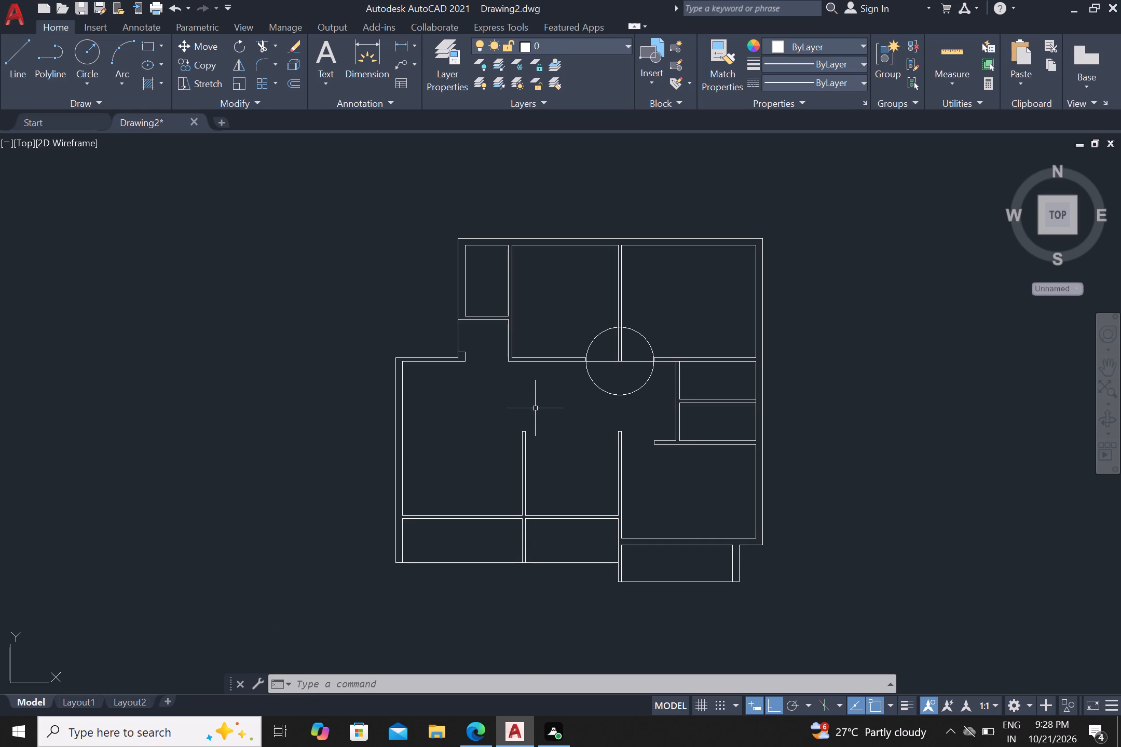
key(Escape)
key(Escape)
text(tr)
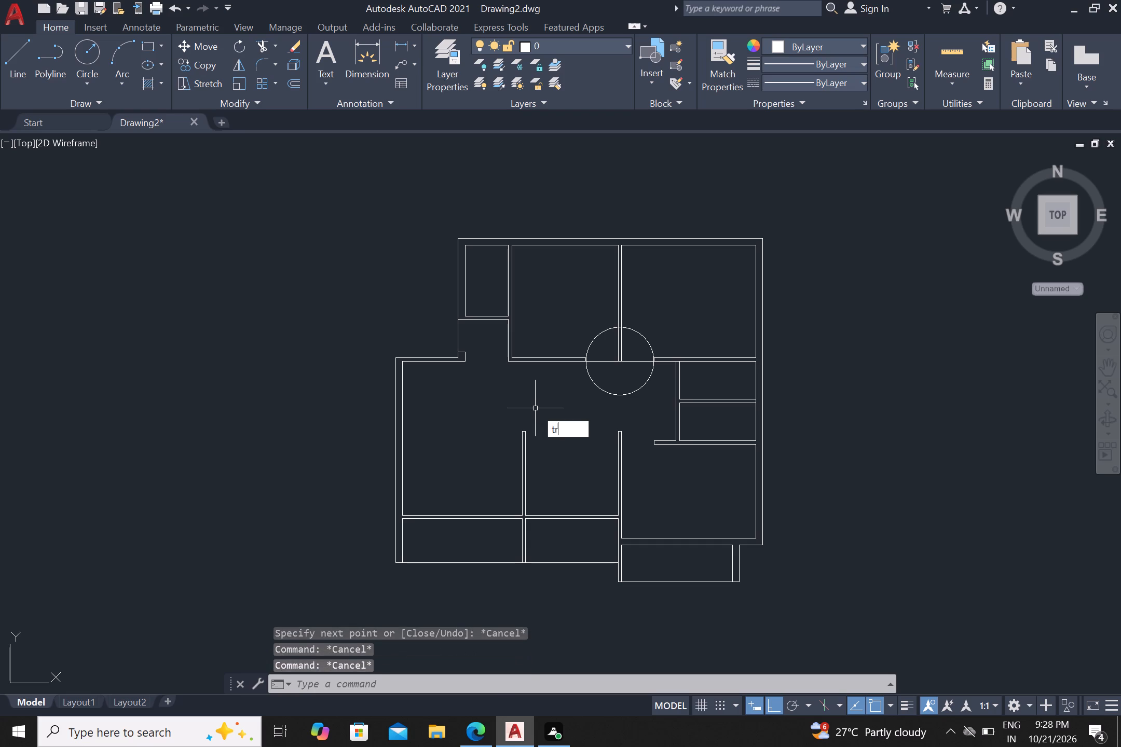
key(Return)
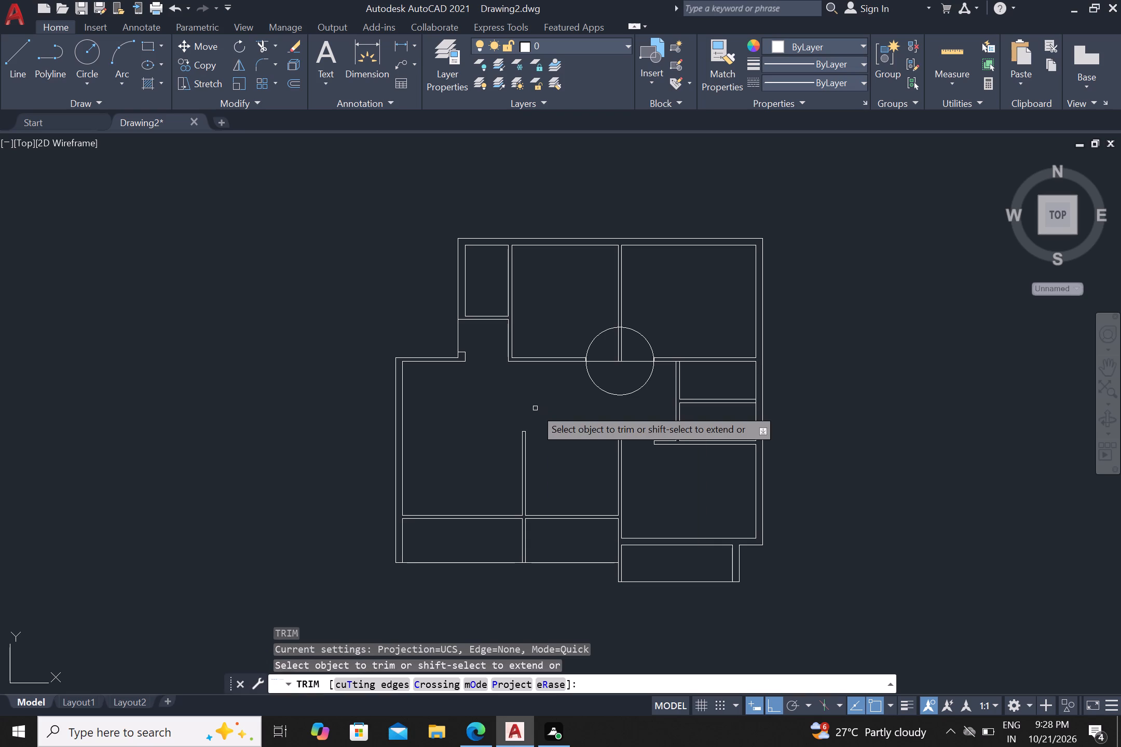
click(627, 394)
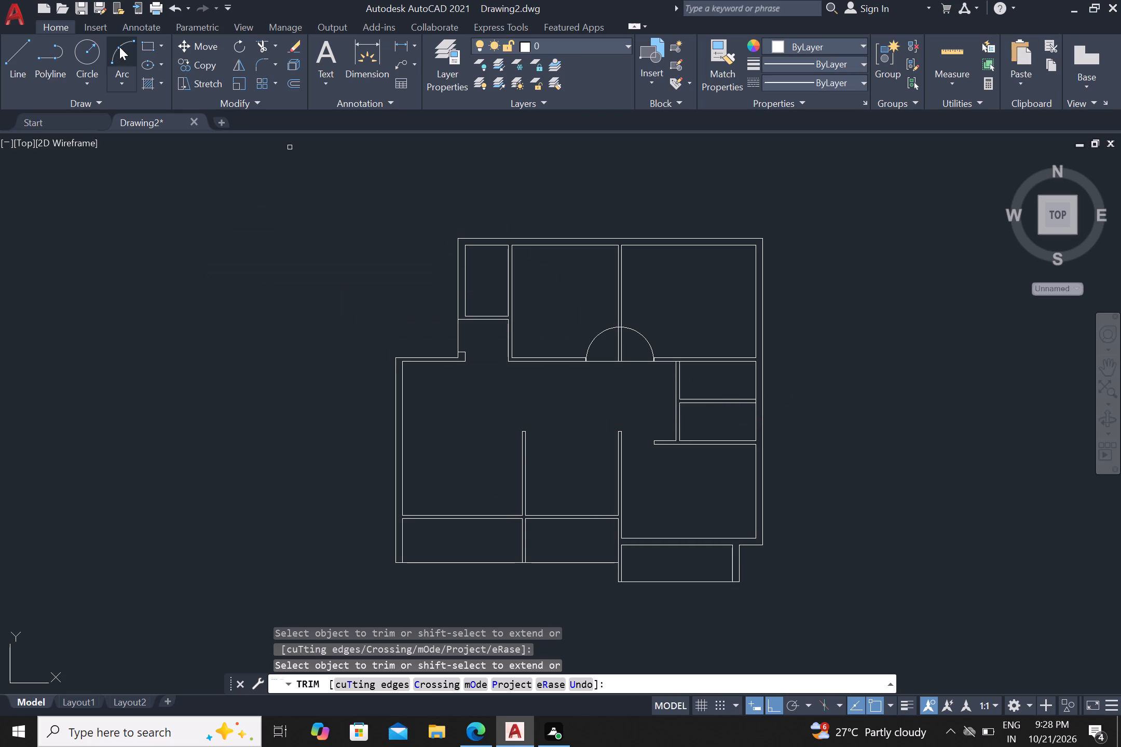
Draw a circle of about 3'-7" radius centred on the outer corner below the small upper-left room, reaching the short wall stub's corner.
click(88, 48)
scroll(427, 337, up, 1)
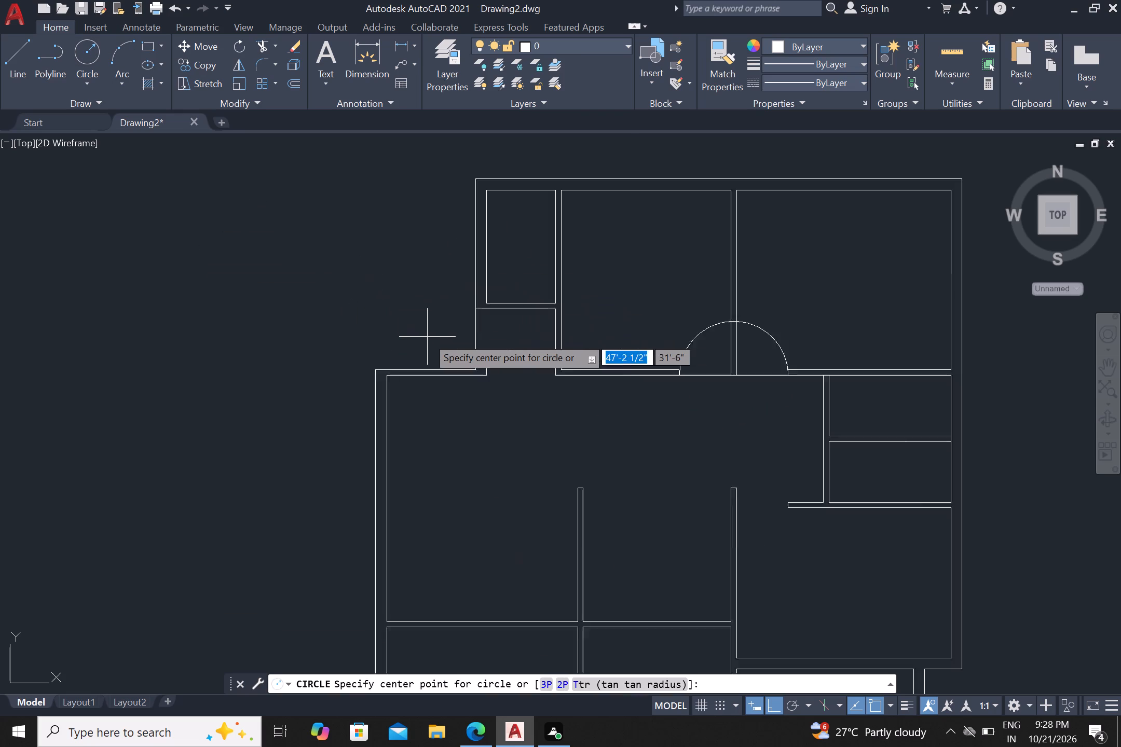
scroll(427, 337, up, 1)
click(502, 293)
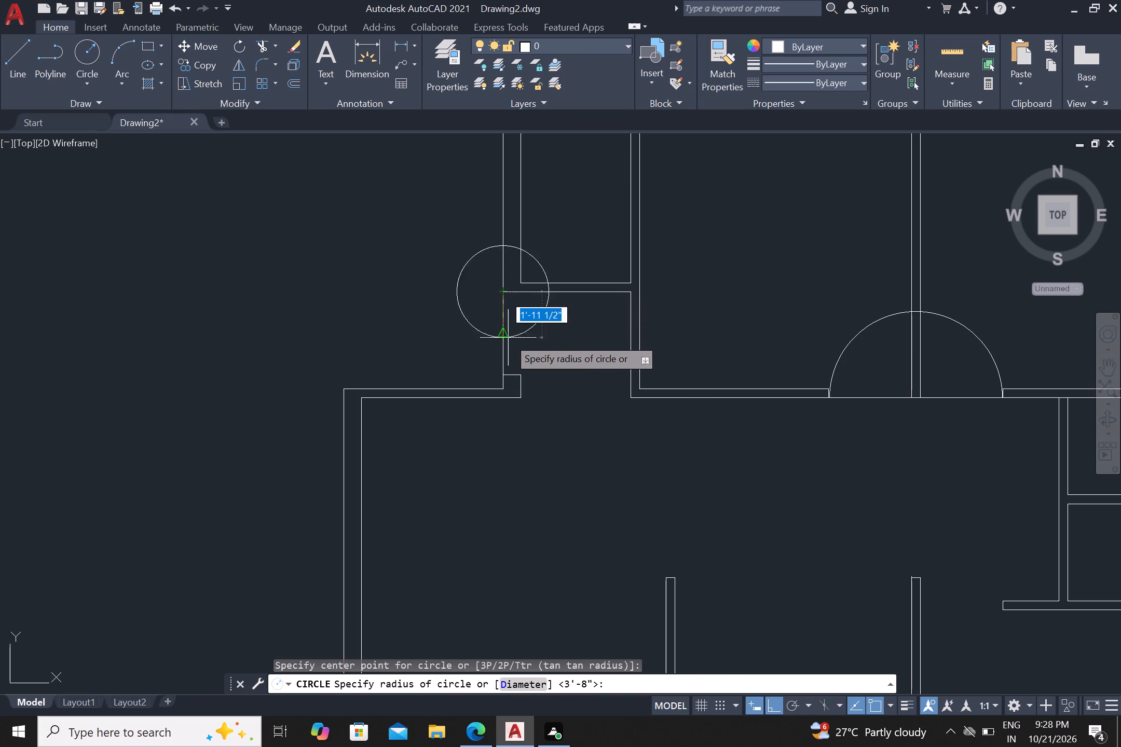
click(524, 372)
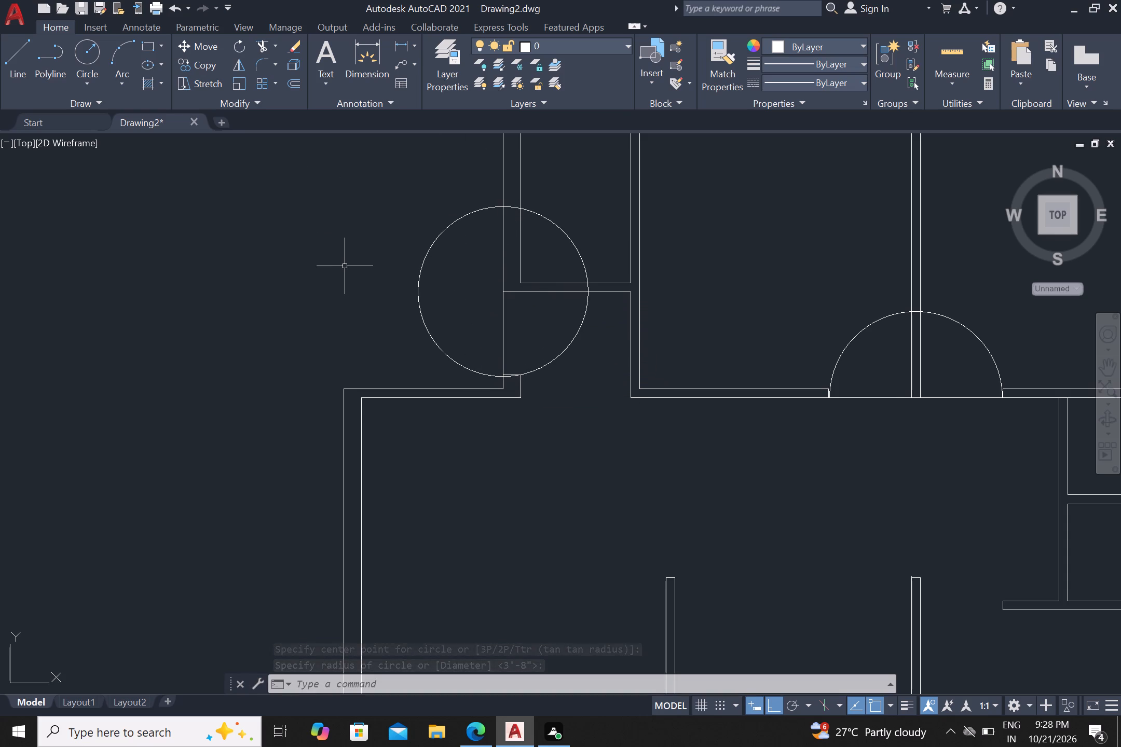
key(Escape)
Trim the circle to a quarter-circle door swing between the small room's bottom wall and the wall stub.
text(tr)
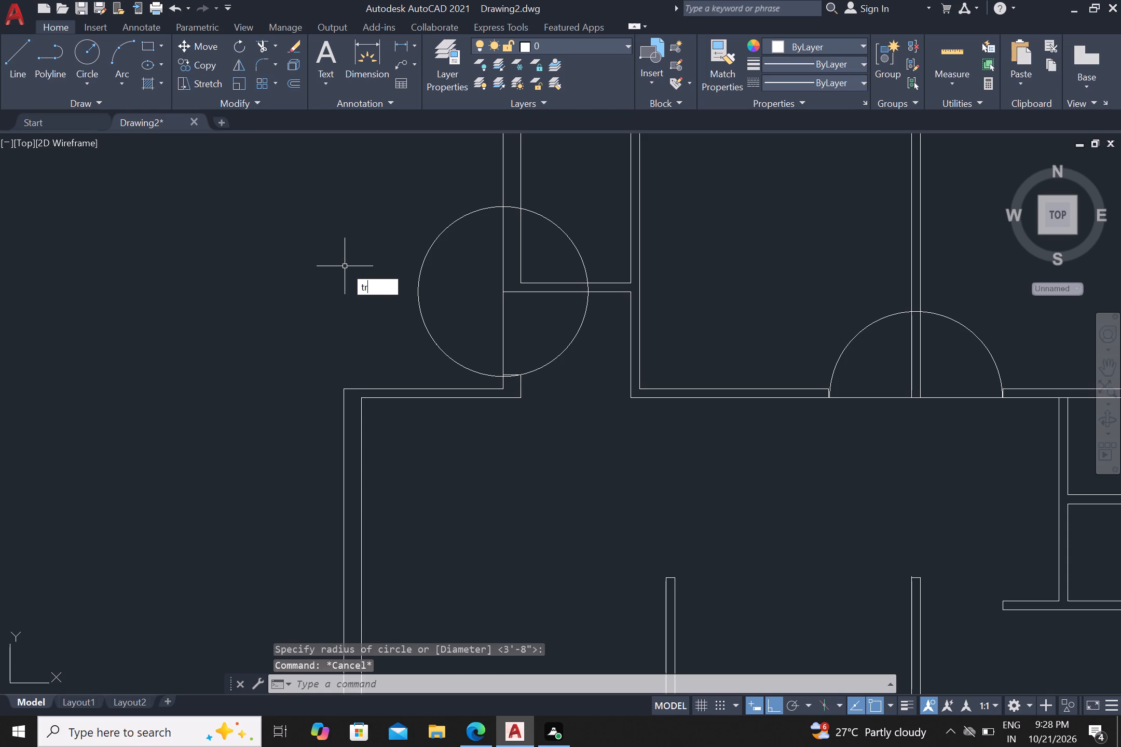
key(Return)
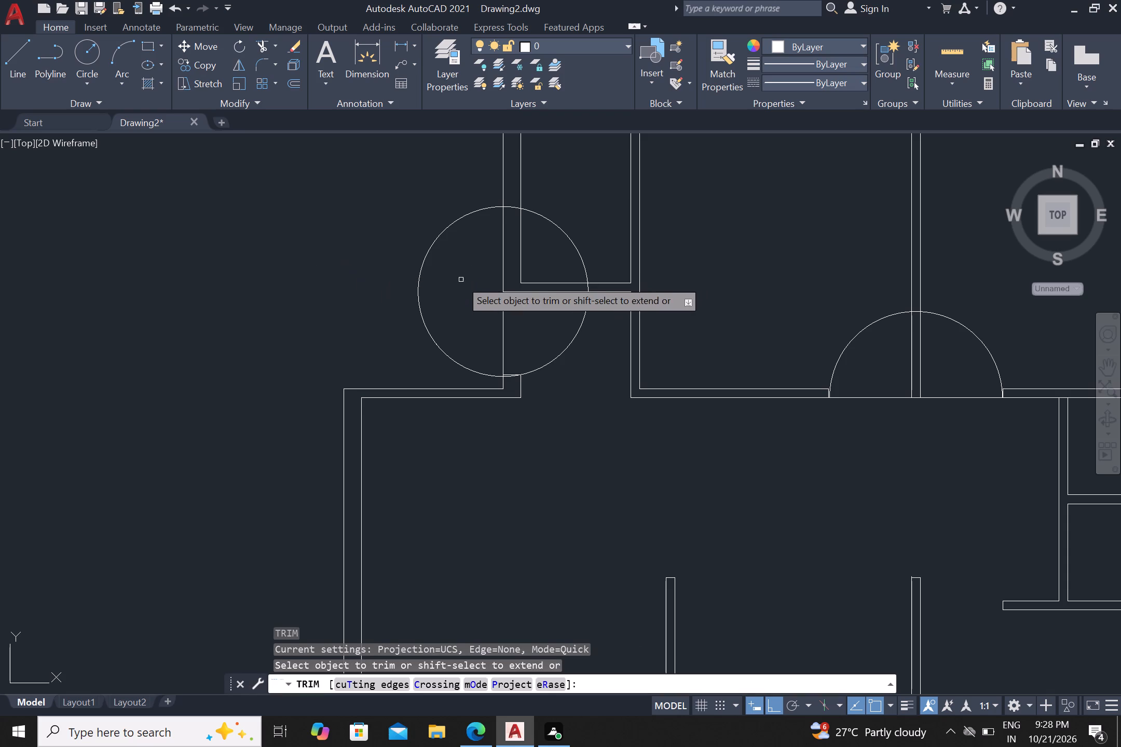
click(420, 282)
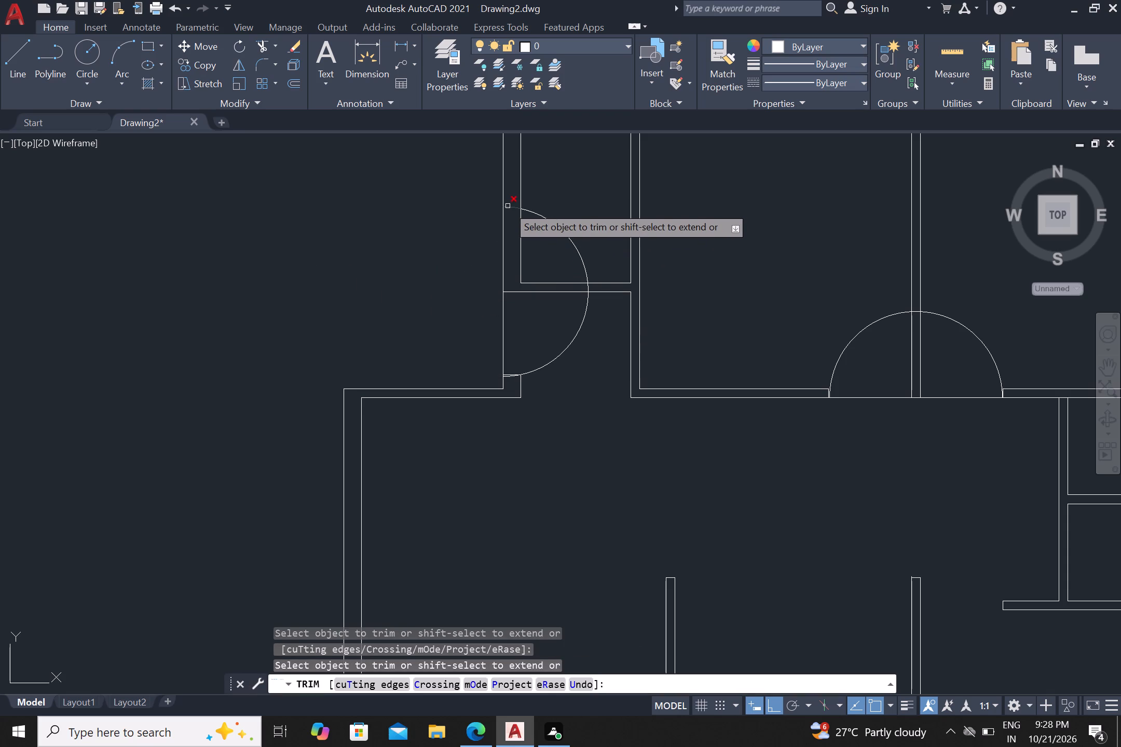
click(514, 208)
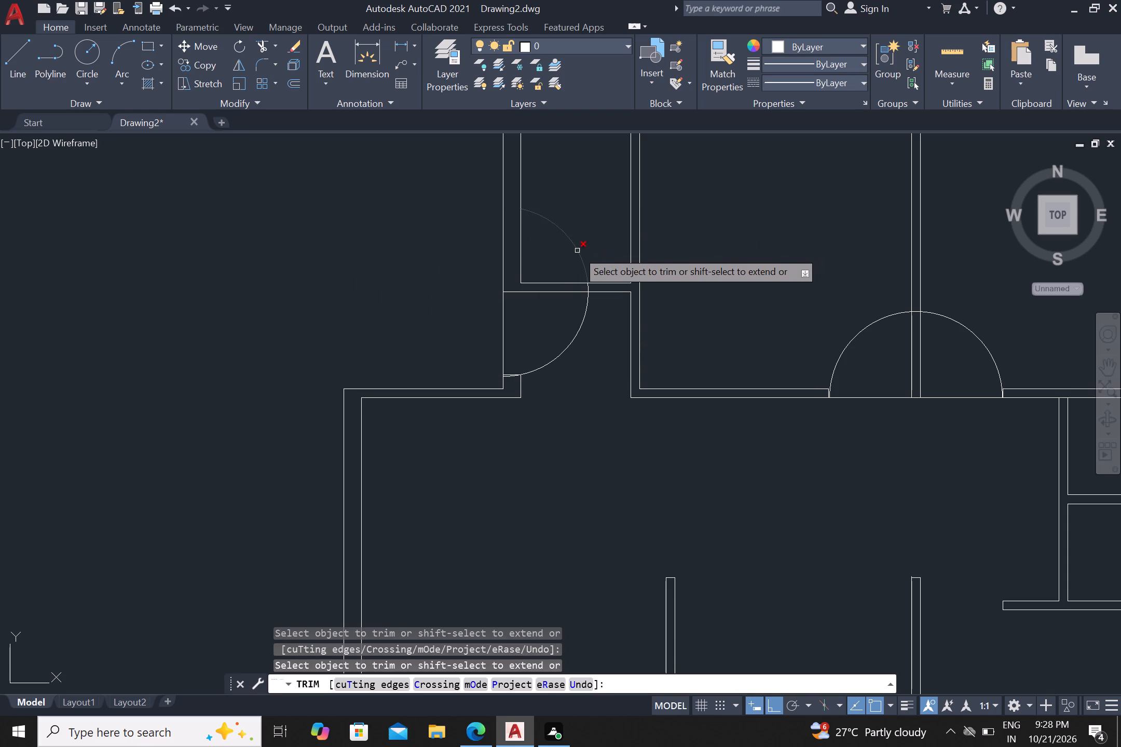
drag(578, 252, 591, 258)
scroll(584, 286, up, 1)
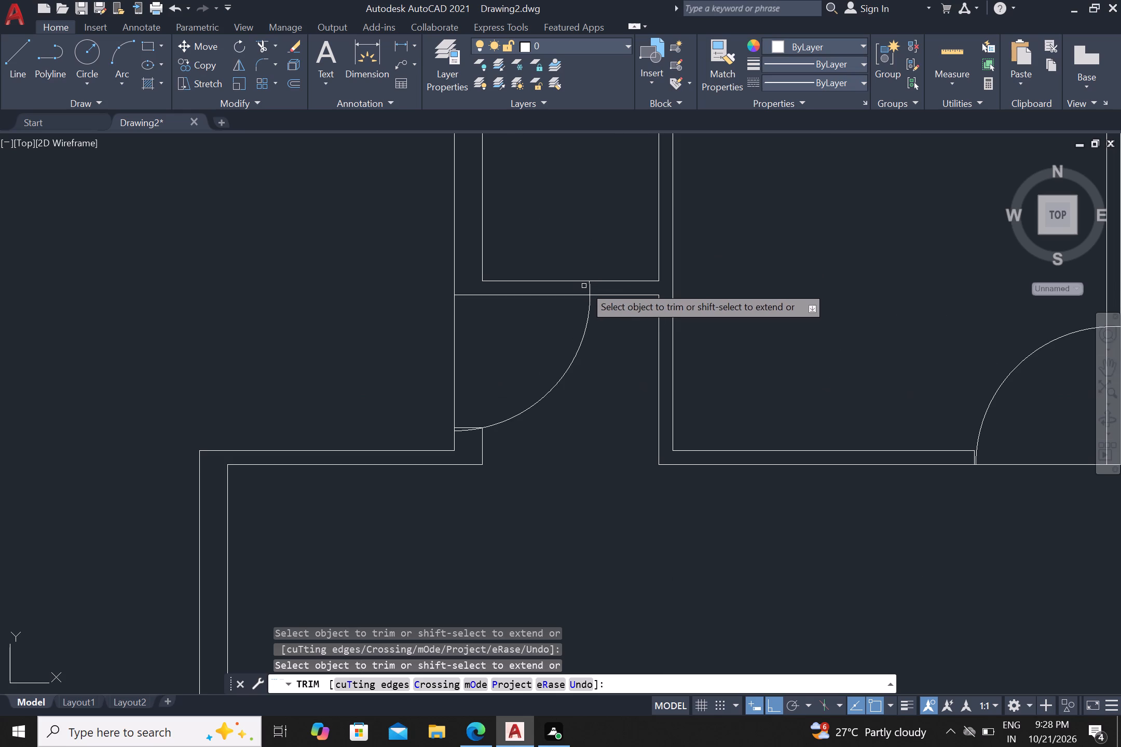
click(591, 287)
scroll(584, 282, down, 3)
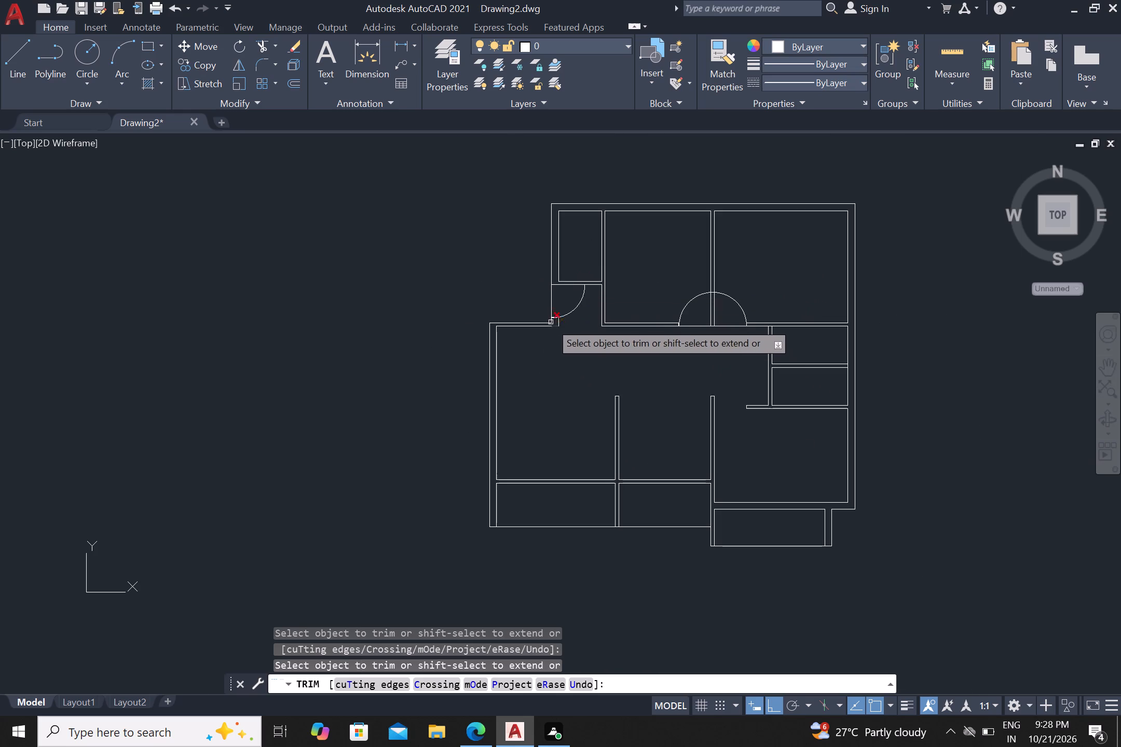
scroll(549, 320, up, 6)
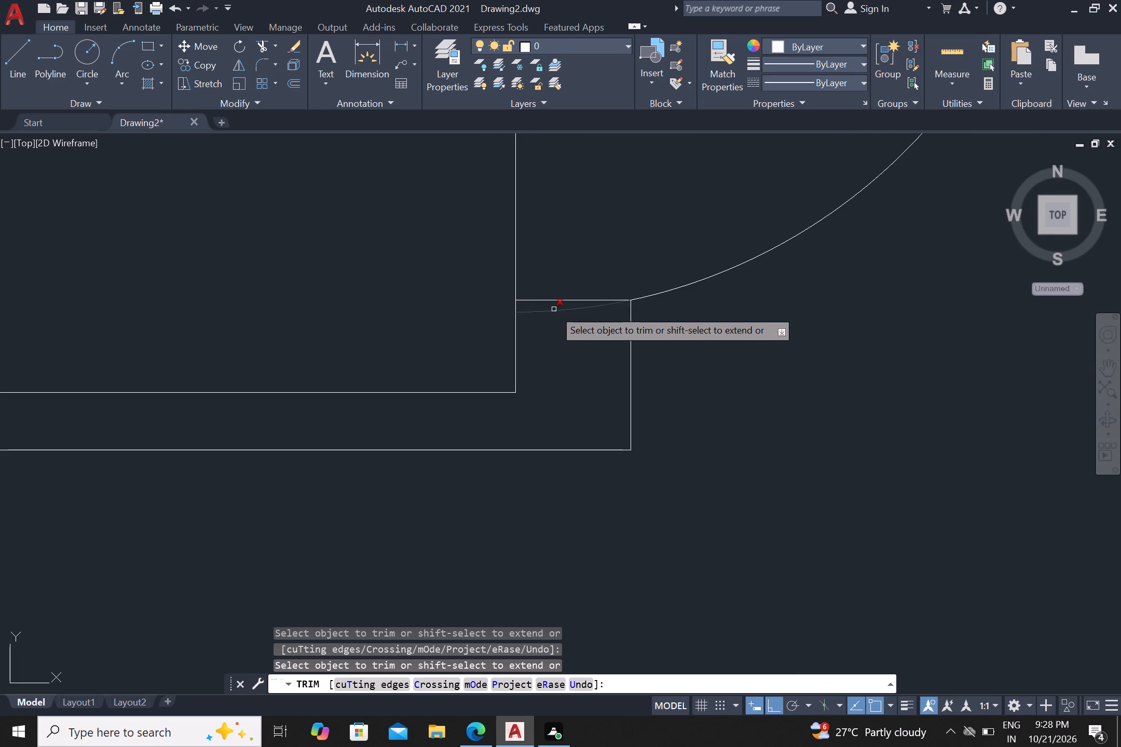
click(554, 309)
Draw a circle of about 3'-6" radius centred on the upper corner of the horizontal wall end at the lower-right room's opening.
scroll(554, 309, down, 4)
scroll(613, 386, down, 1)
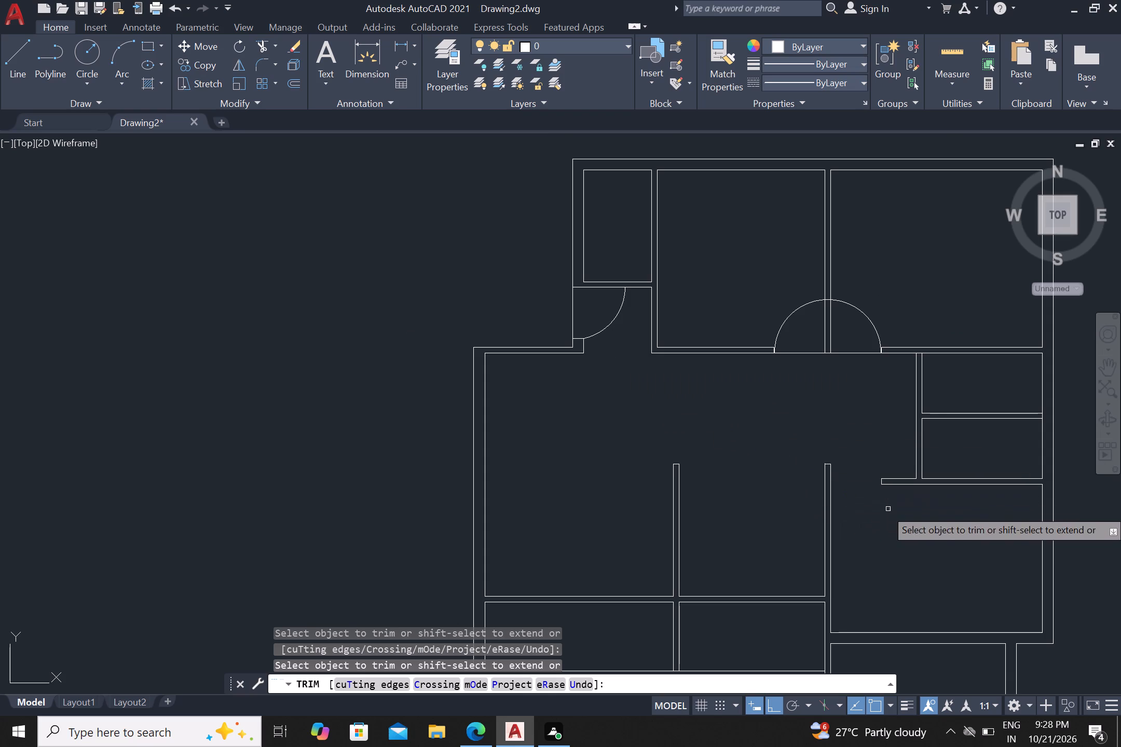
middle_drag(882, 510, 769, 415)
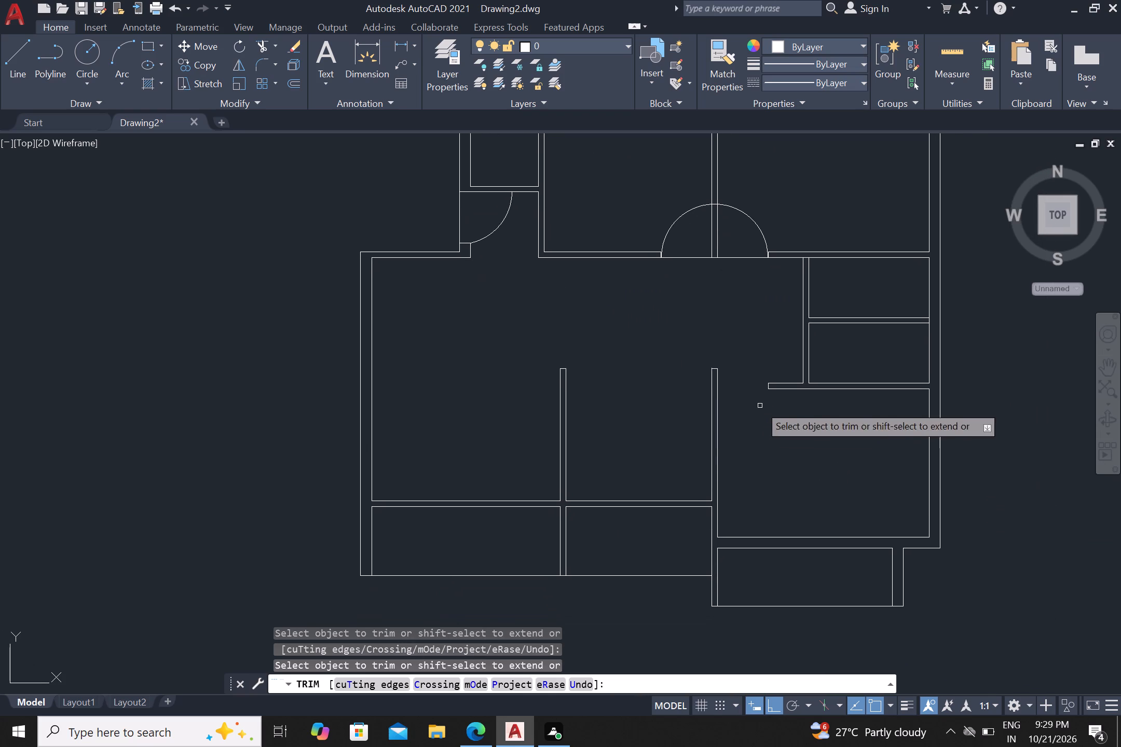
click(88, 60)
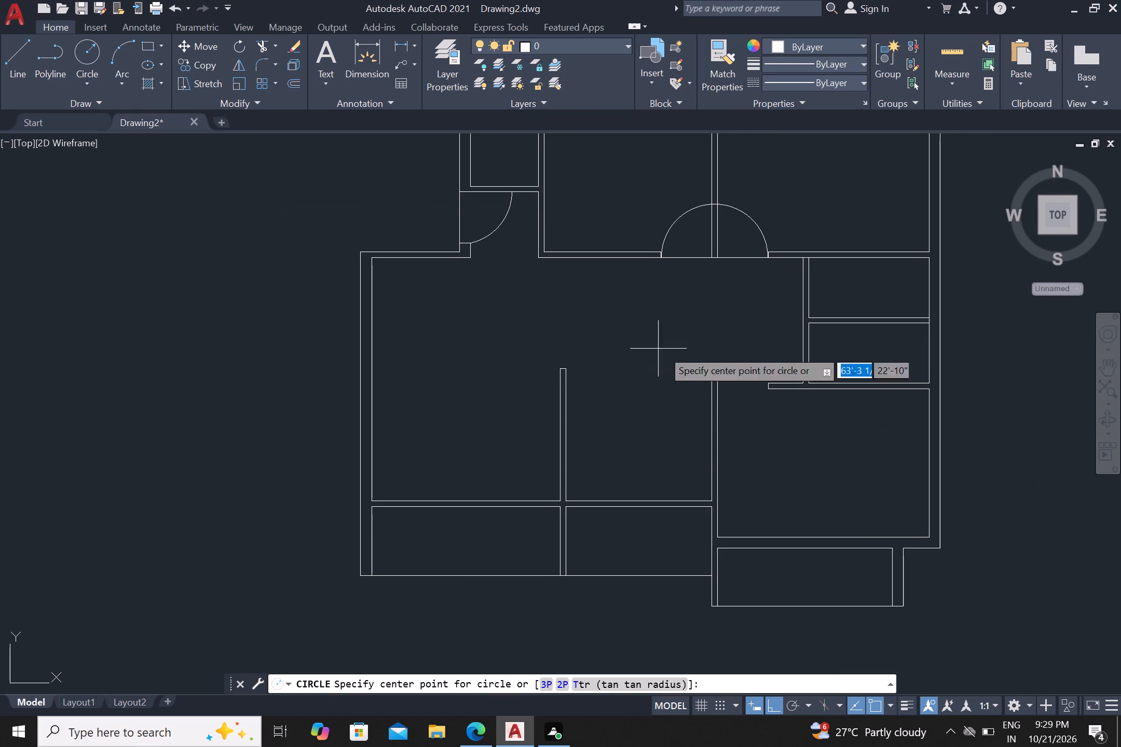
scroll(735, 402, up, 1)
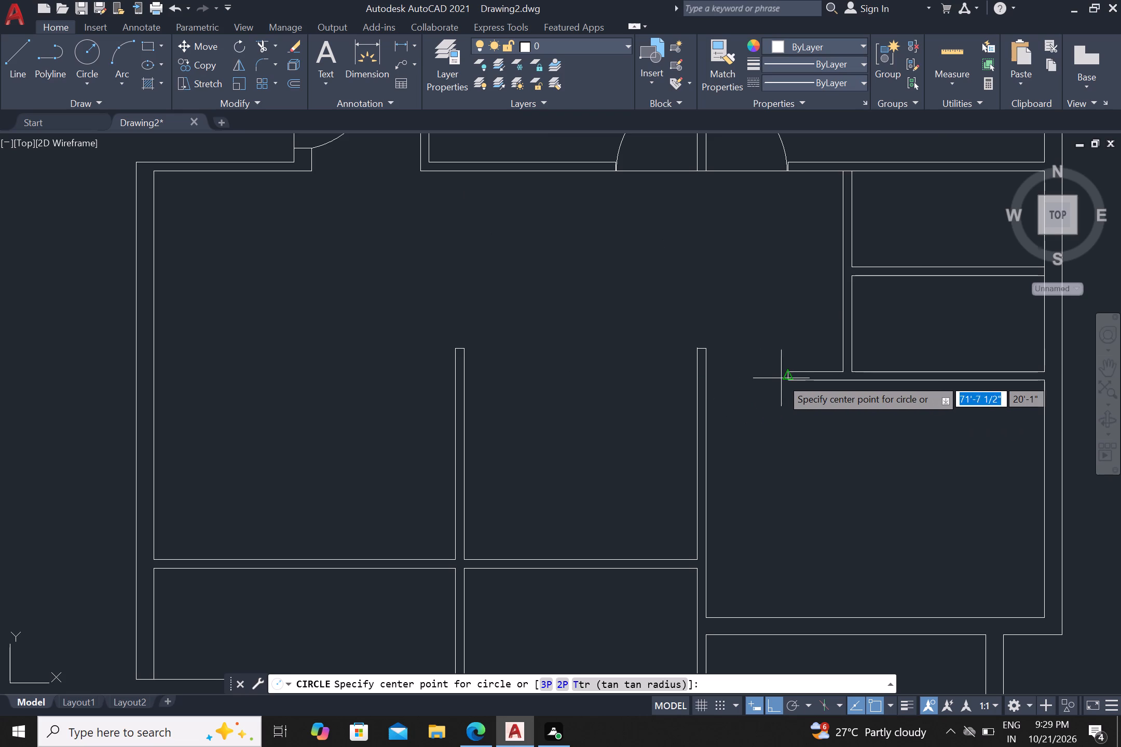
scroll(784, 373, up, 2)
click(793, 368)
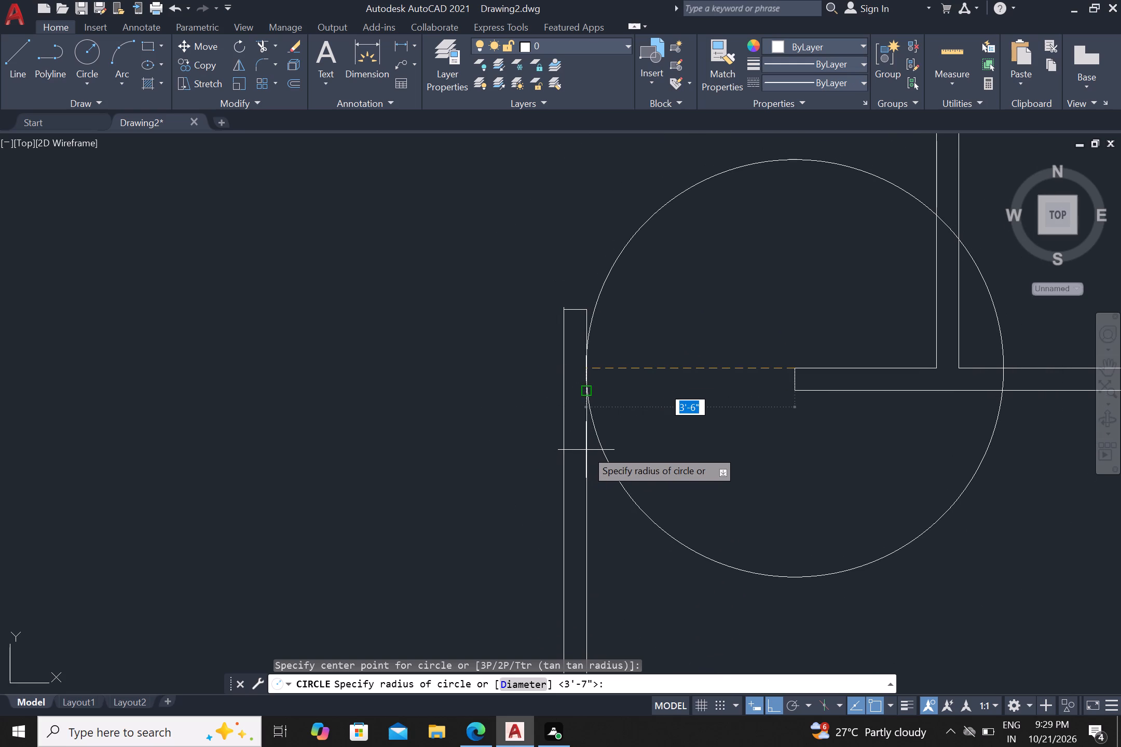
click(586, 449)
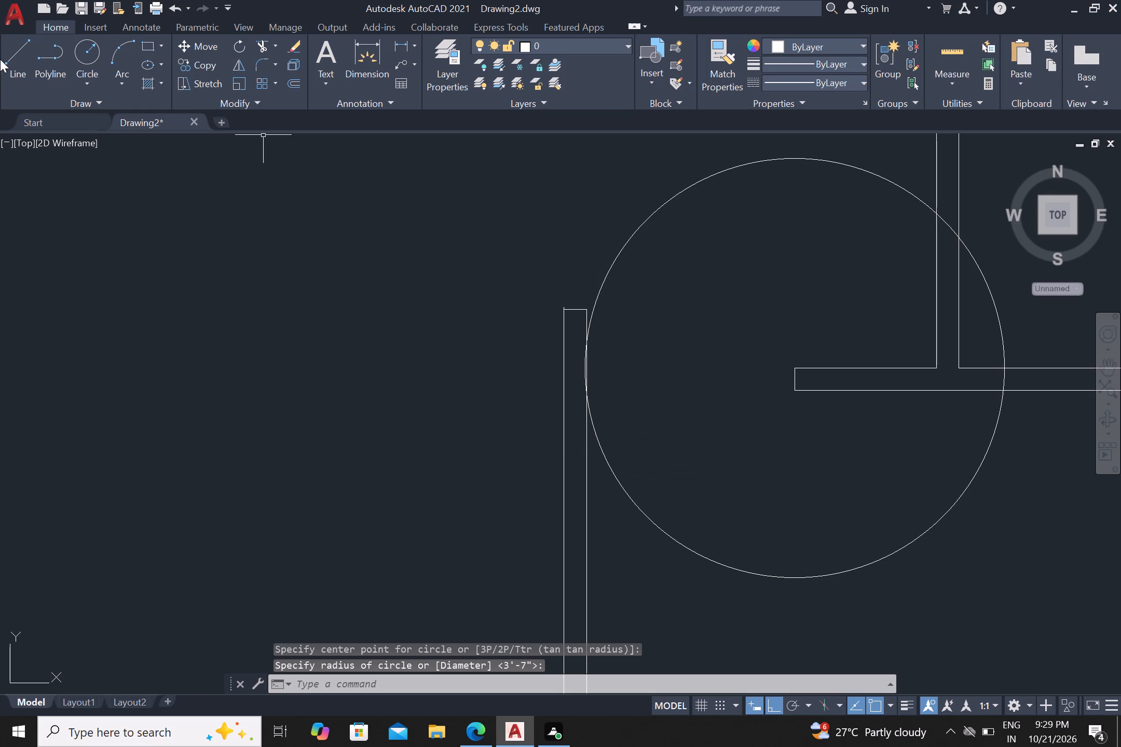
Draw a horizontal line from the wall end's upper corner across the lower-right room's door opening and past the vertical wall.
click(19, 56)
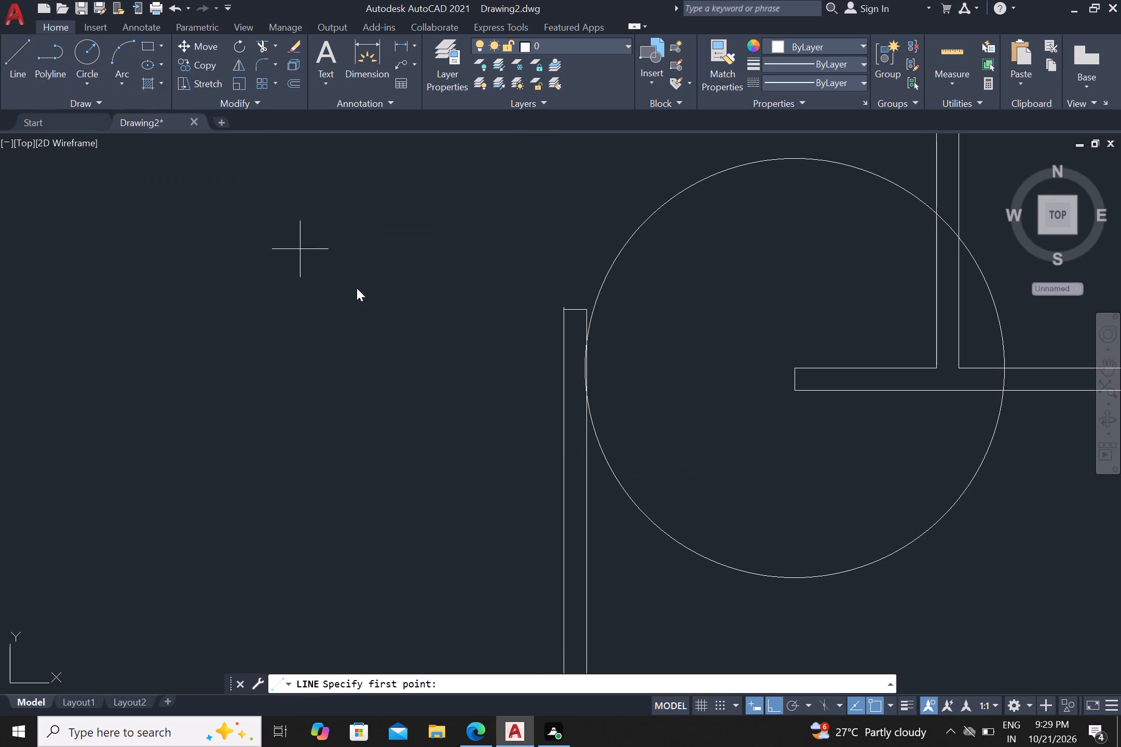
drag(794, 371, 795, 371)
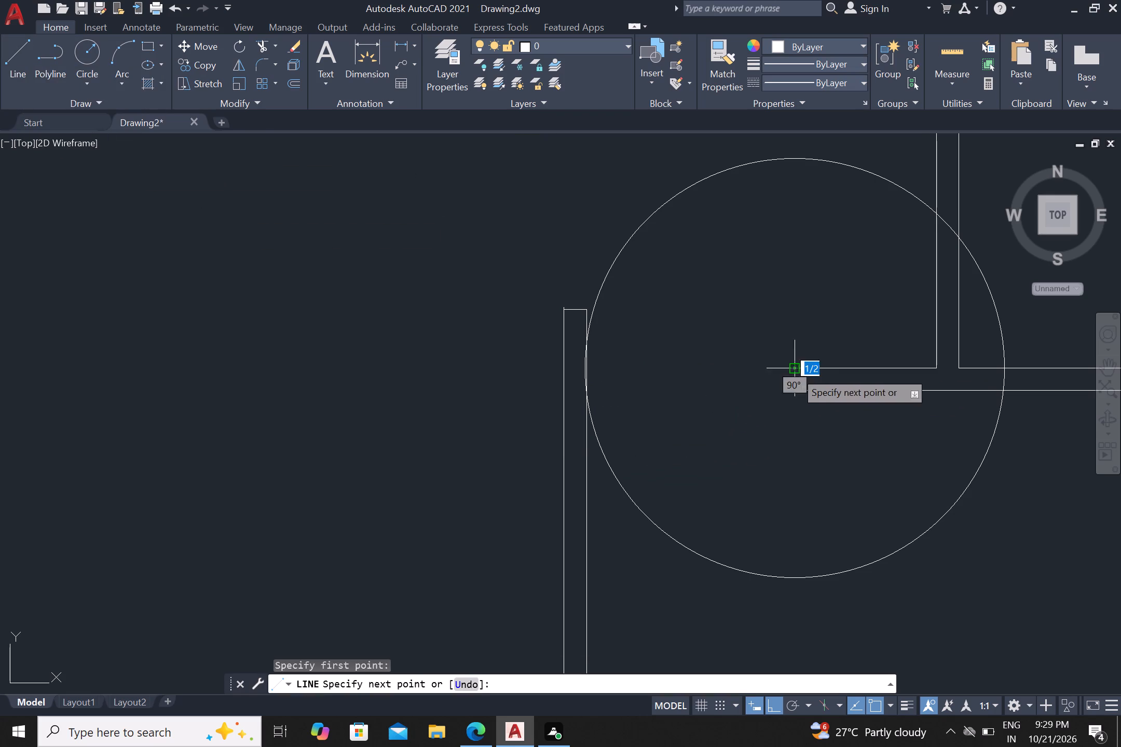
drag(795, 371, 788, 376)
click(435, 414)
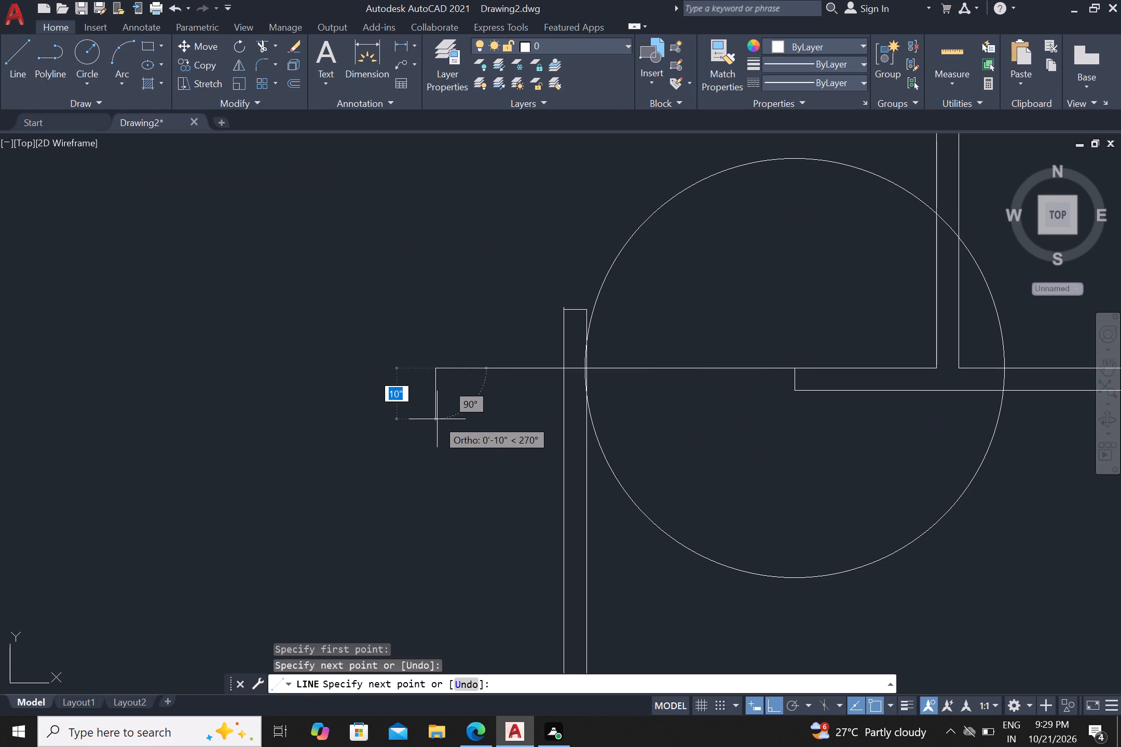
key(Escape)
Trim the part of the door opening line that extends through and beyond the vertical wall.
text(tr)
key(Return)
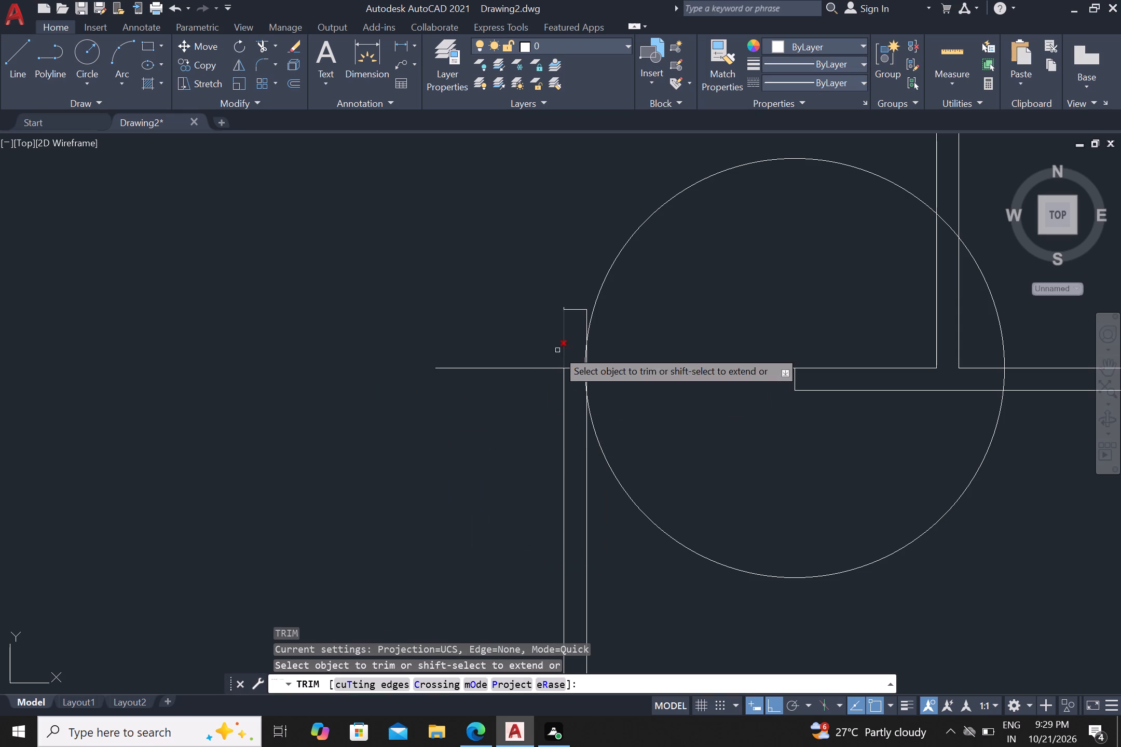
drag(527, 356, 523, 363)
click(522, 386)
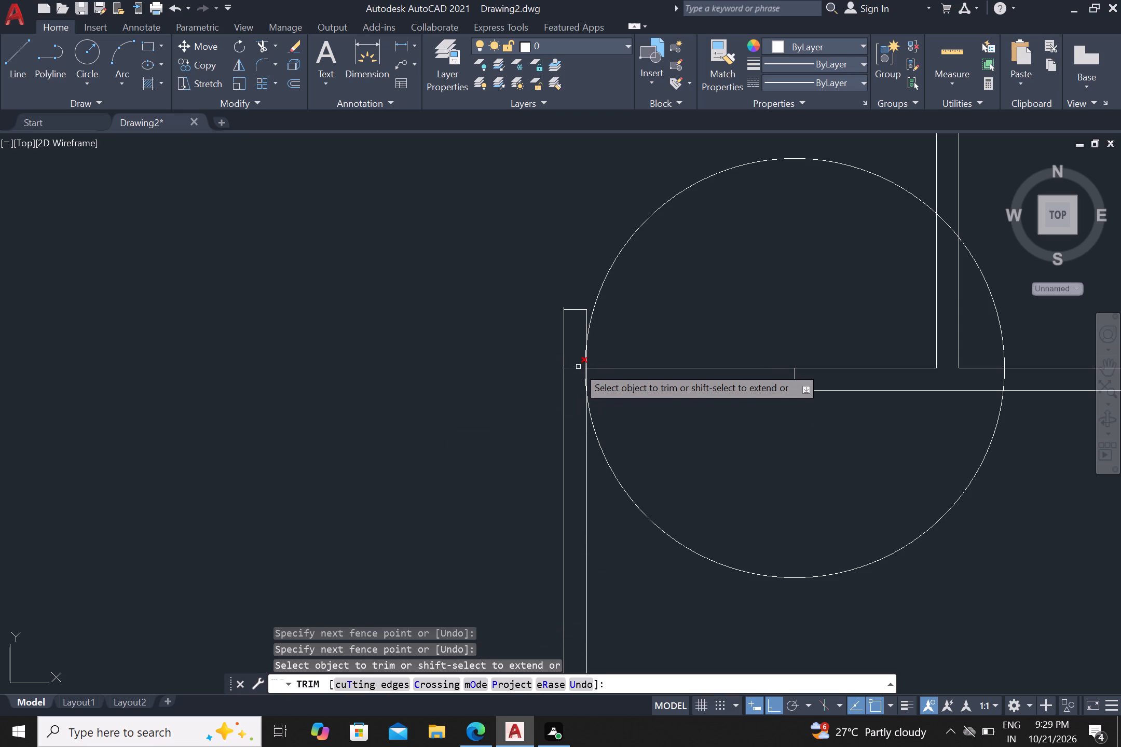
click(578, 367)
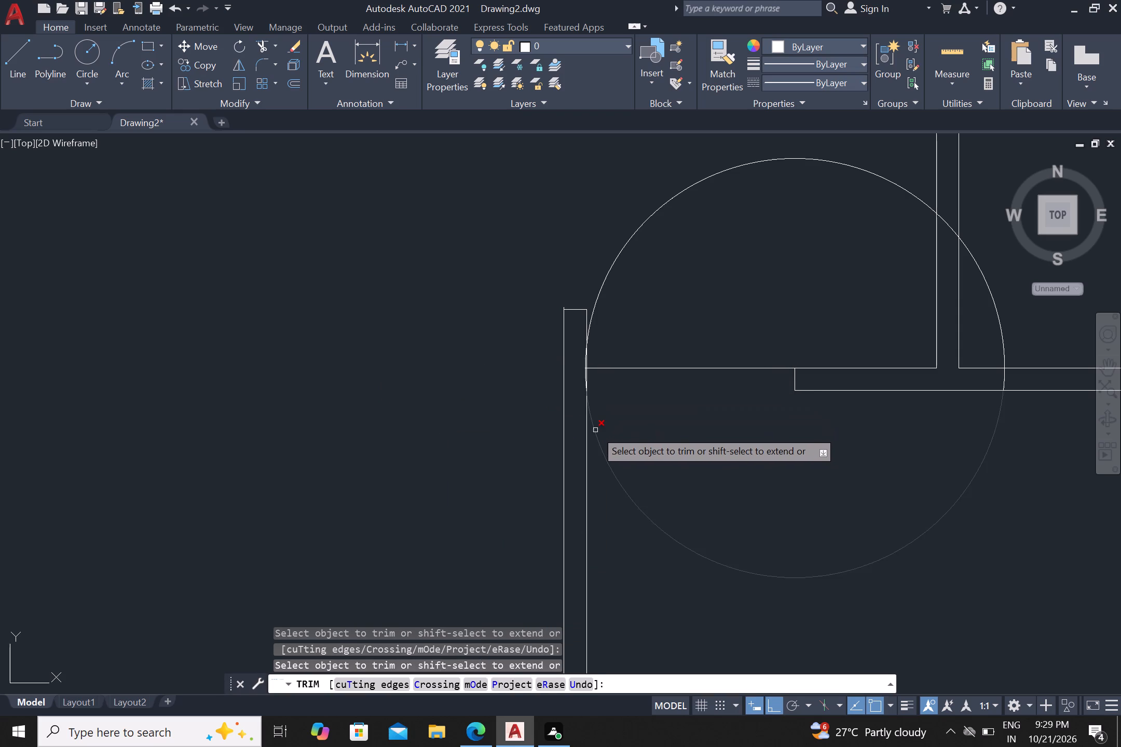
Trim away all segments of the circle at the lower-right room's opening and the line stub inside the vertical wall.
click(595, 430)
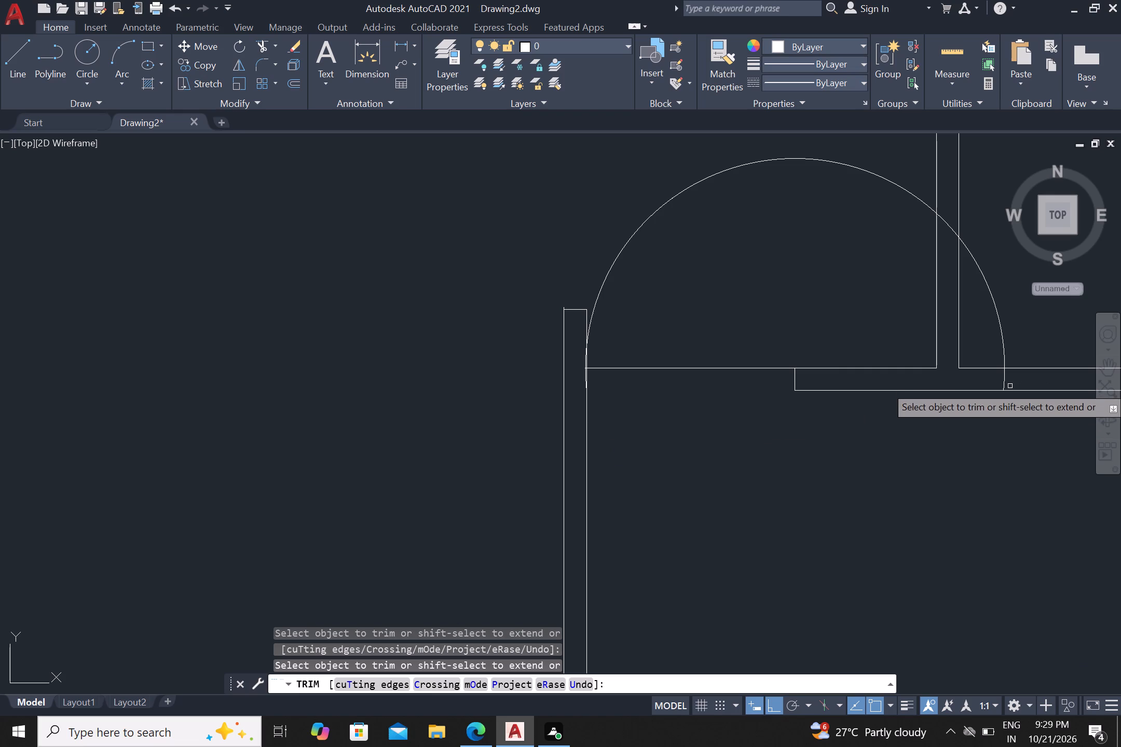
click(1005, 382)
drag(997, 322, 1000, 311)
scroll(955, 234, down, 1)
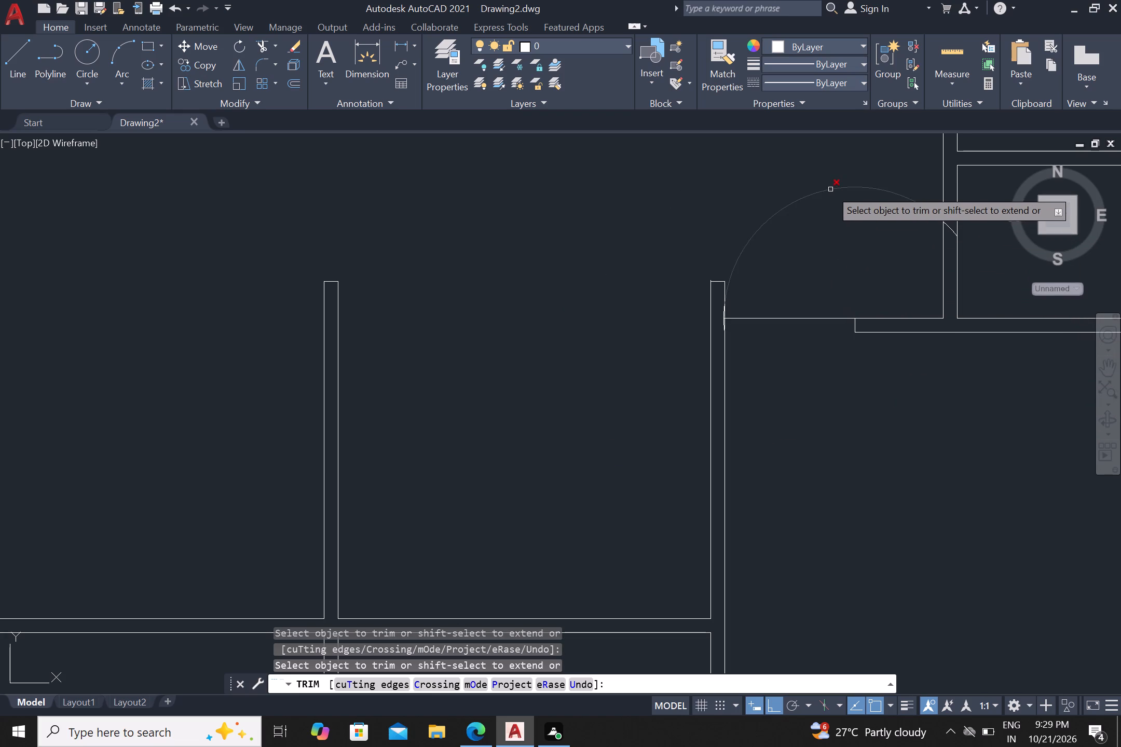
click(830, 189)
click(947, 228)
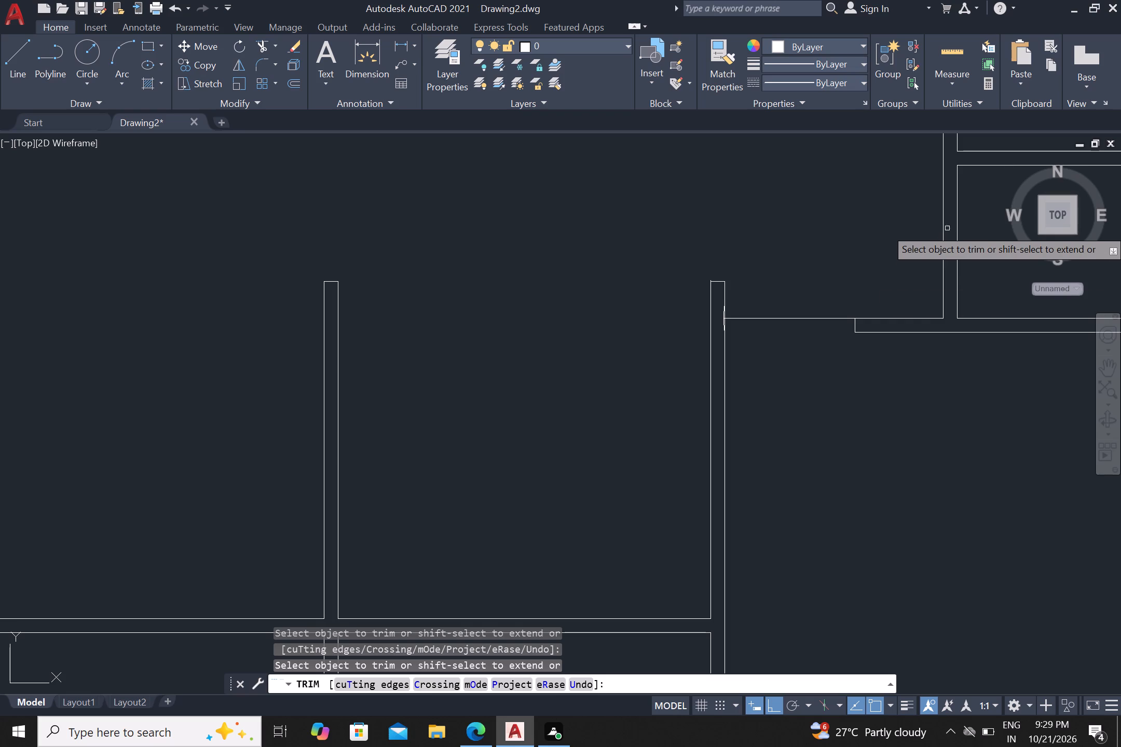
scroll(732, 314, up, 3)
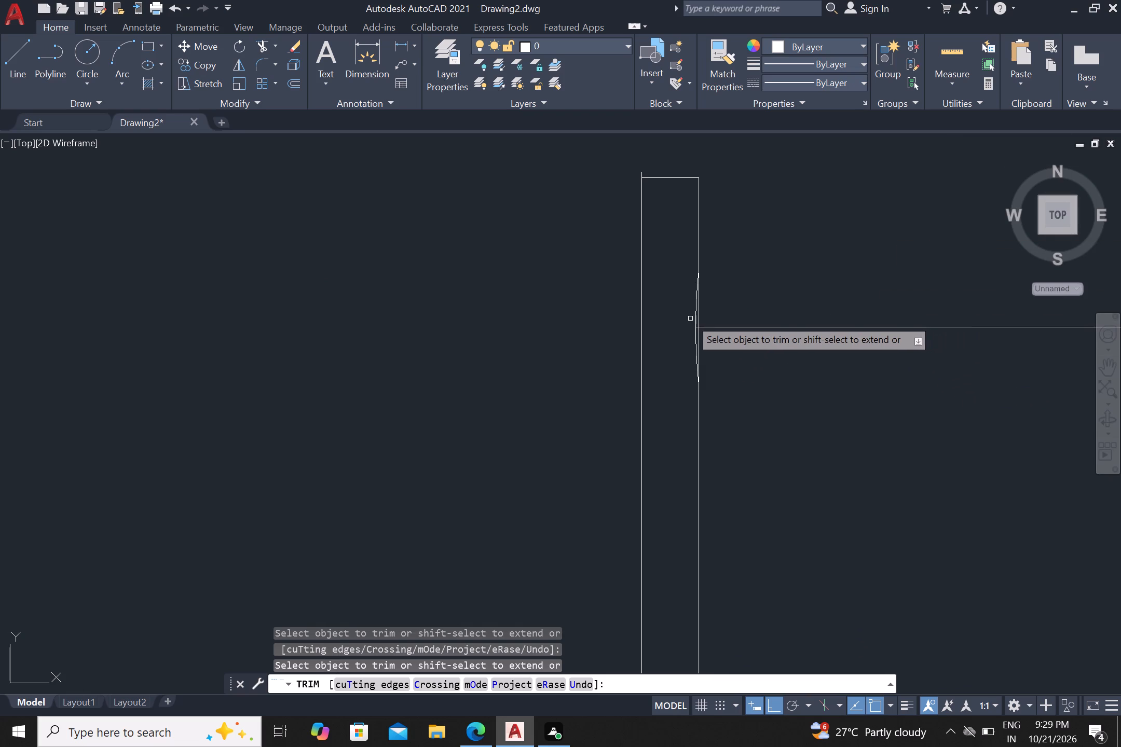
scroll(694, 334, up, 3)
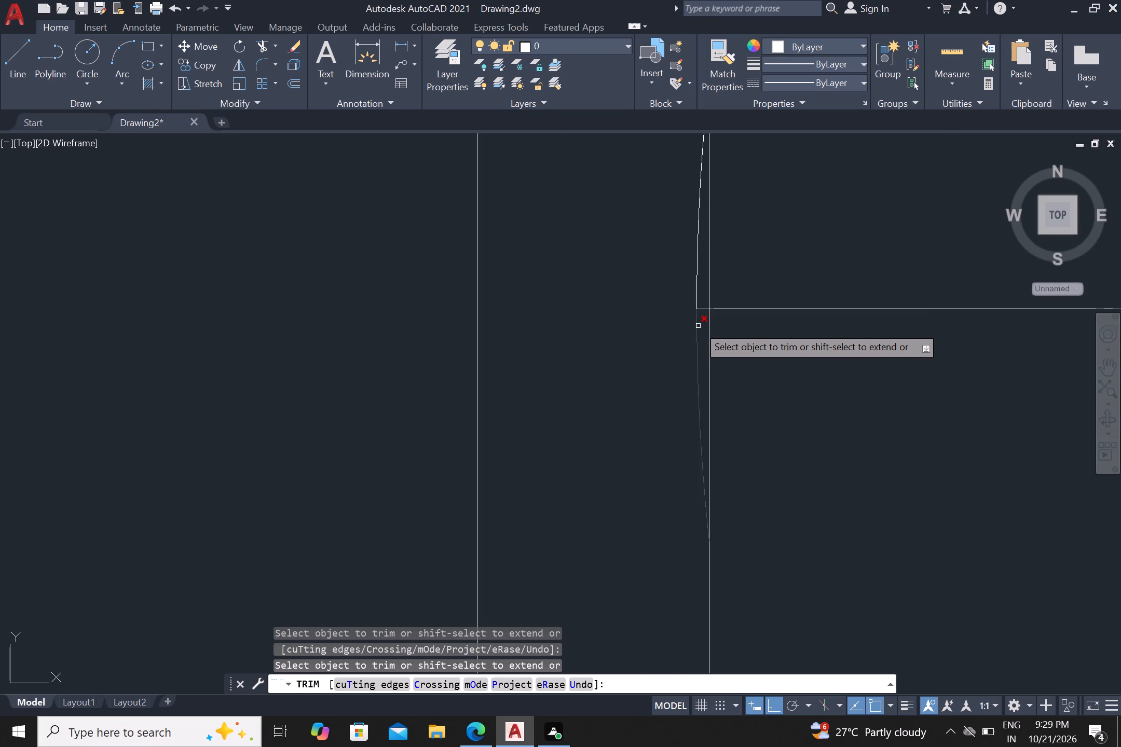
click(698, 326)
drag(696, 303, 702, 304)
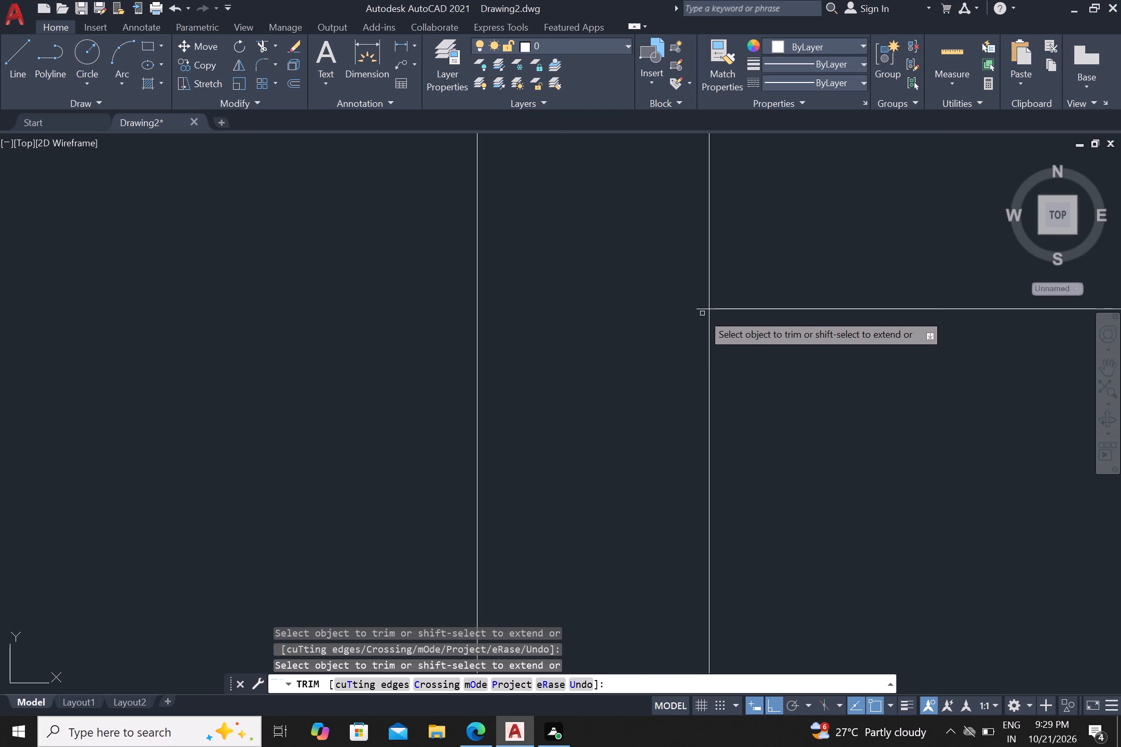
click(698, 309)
Draw a circle centred on the horizontal wall end's upper corner, with its radius reaching the near face of the vertical wall opposite.
scroll(697, 310, down, 4)
scroll(729, 401, down, 2)
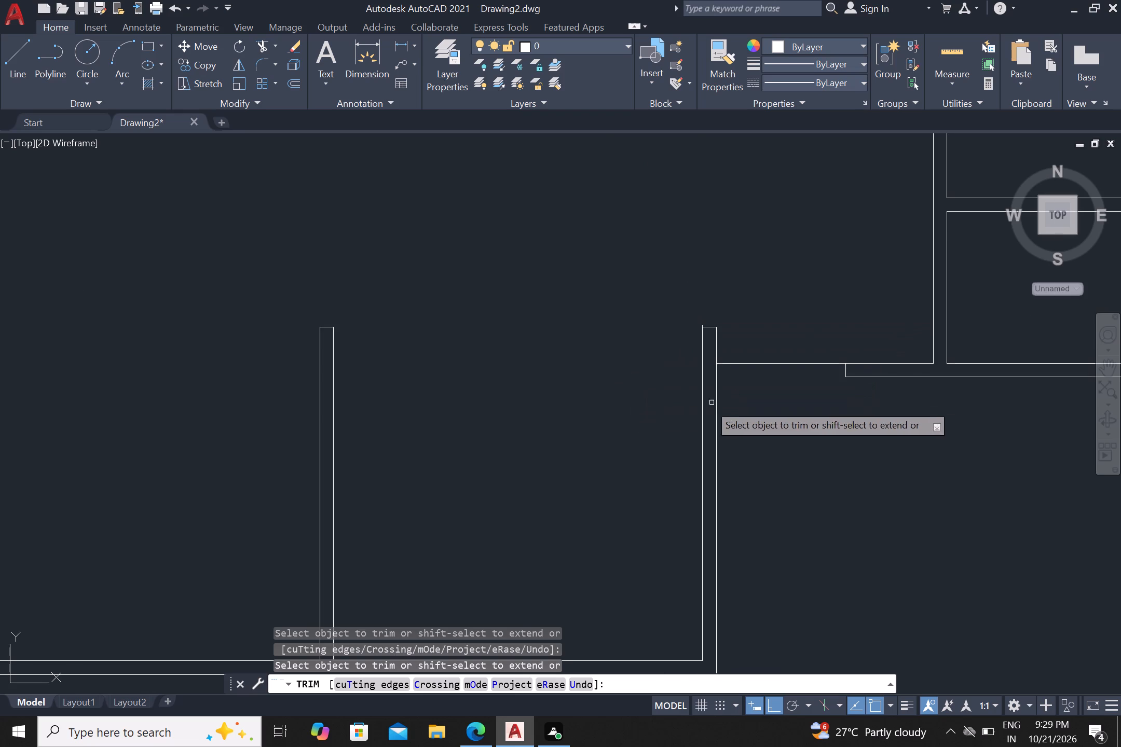
click(92, 47)
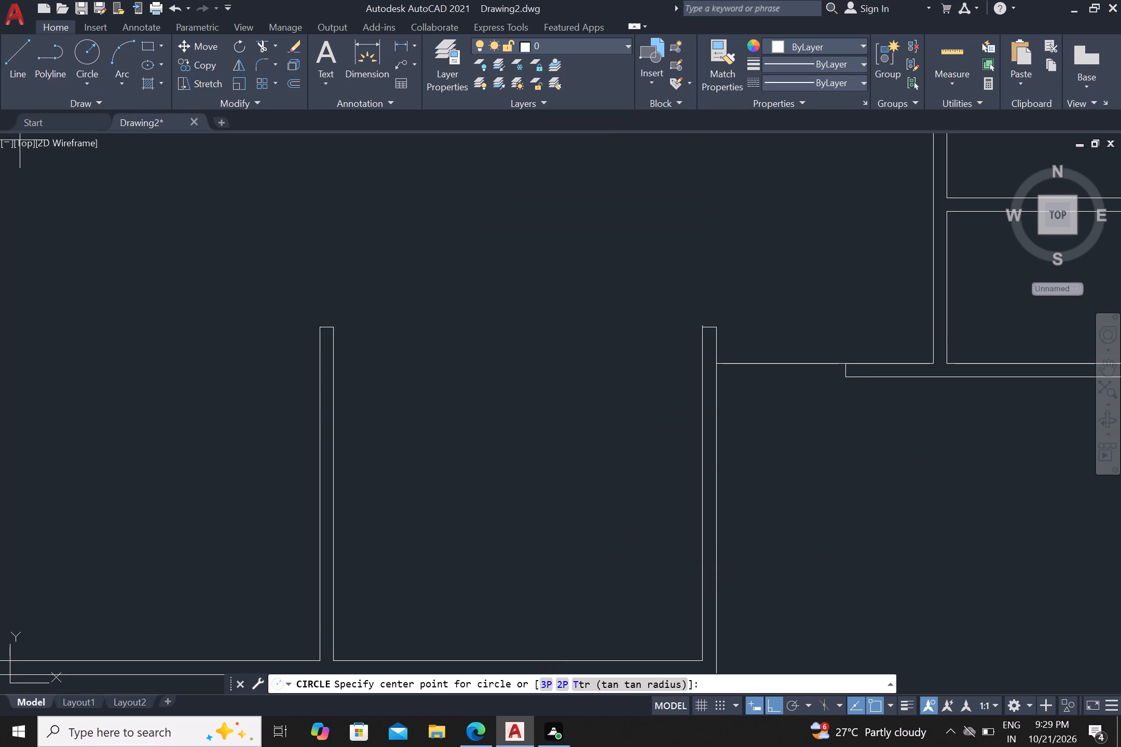
click(846, 366)
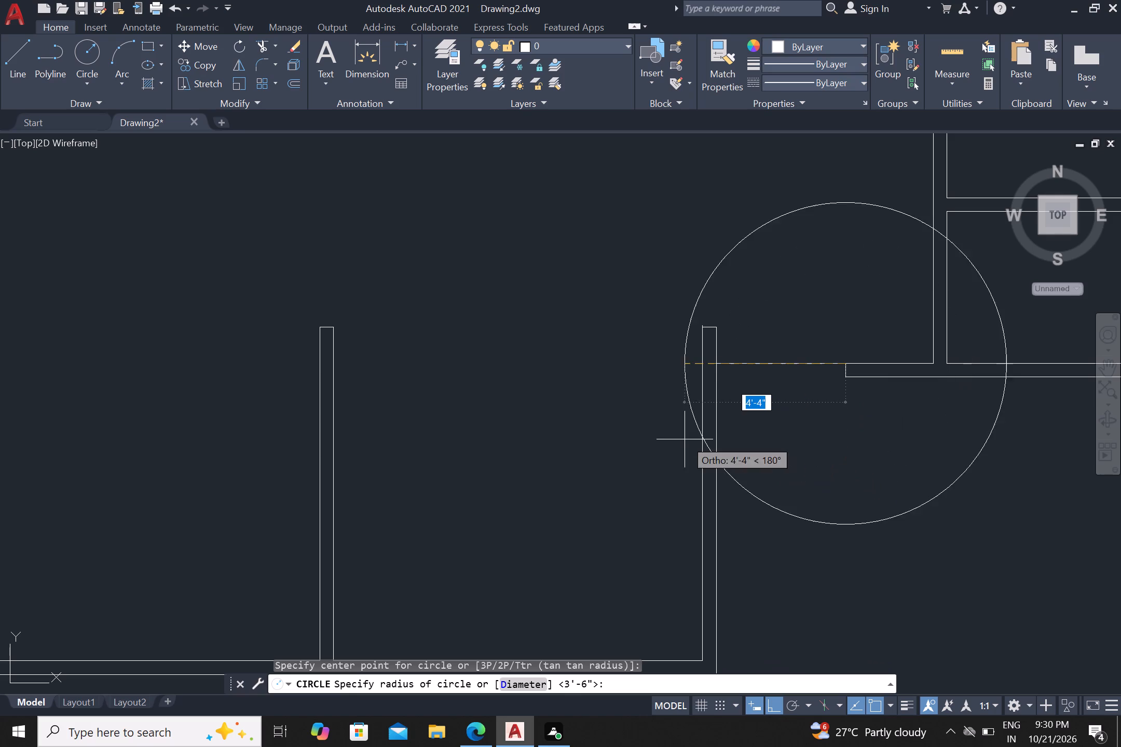
click(717, 425)
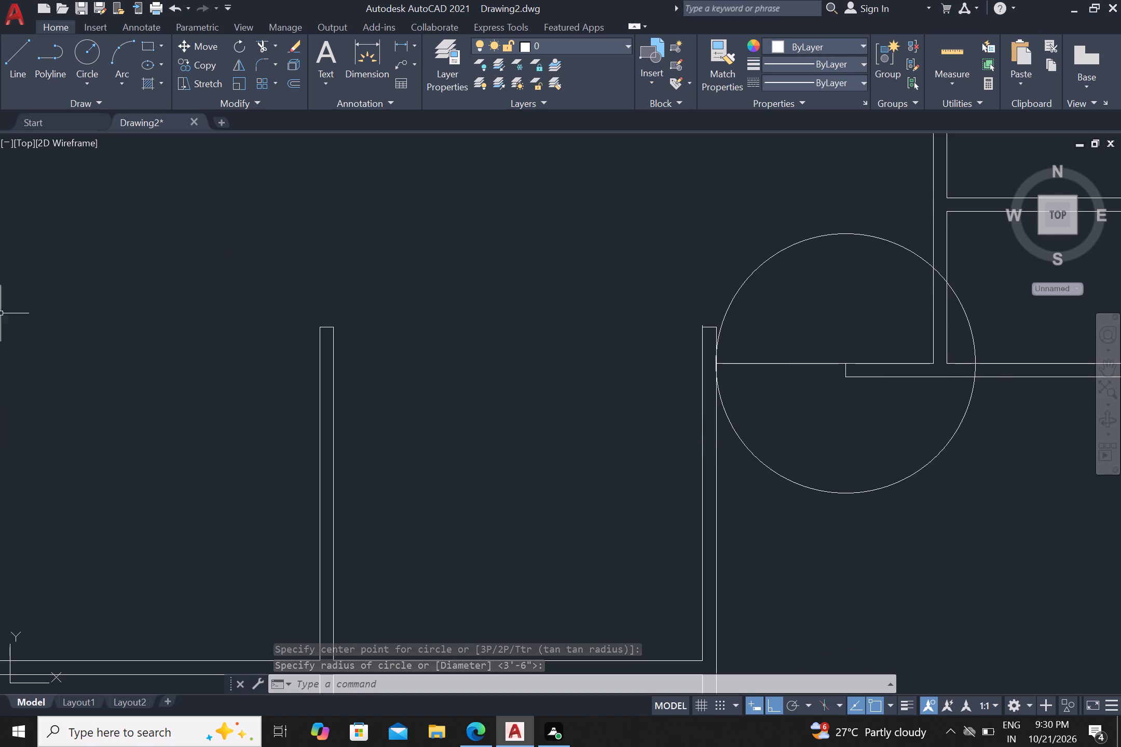
Draw a vertical line from the circle's centre down into the lower-right room, extending past the circle's bottom.
click(7, 62)
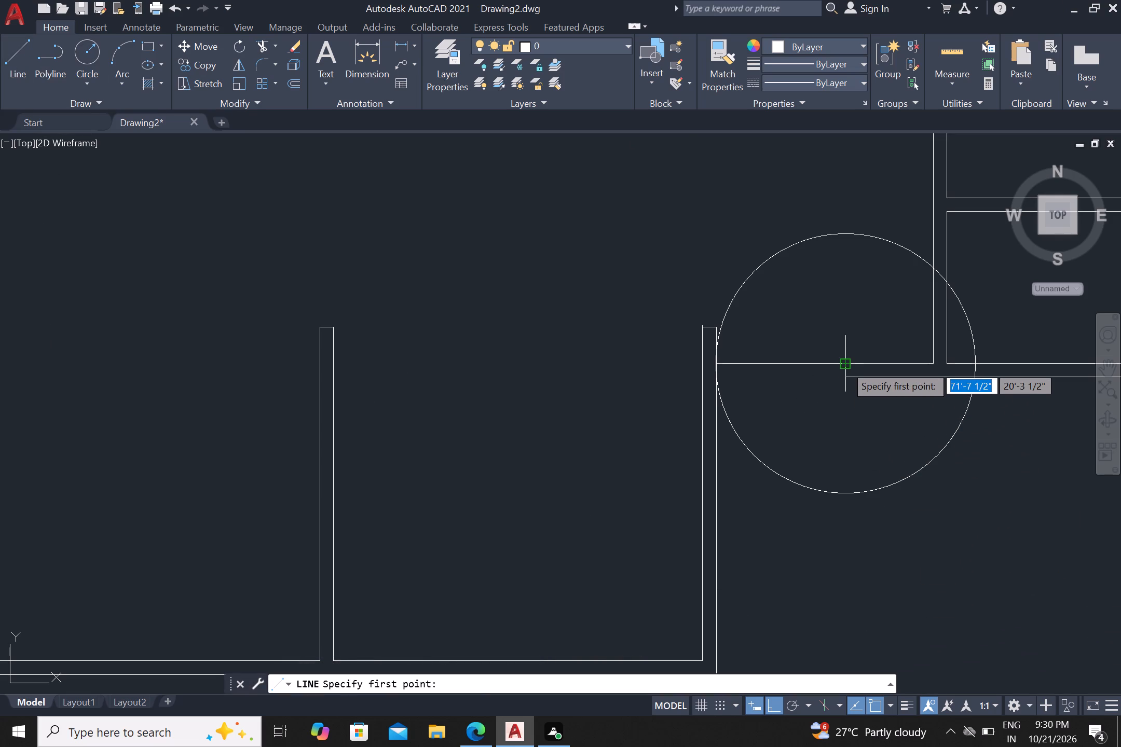
drag(844, 364, 841, 396)
click(853, 584)
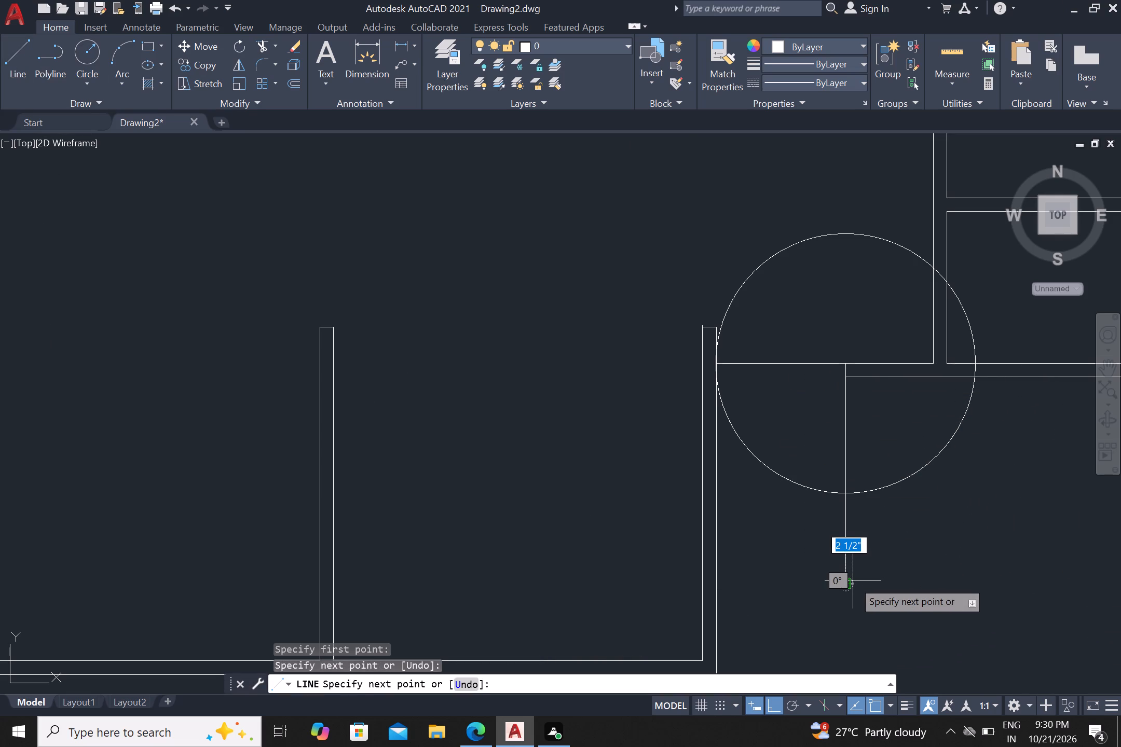
key(Escape)
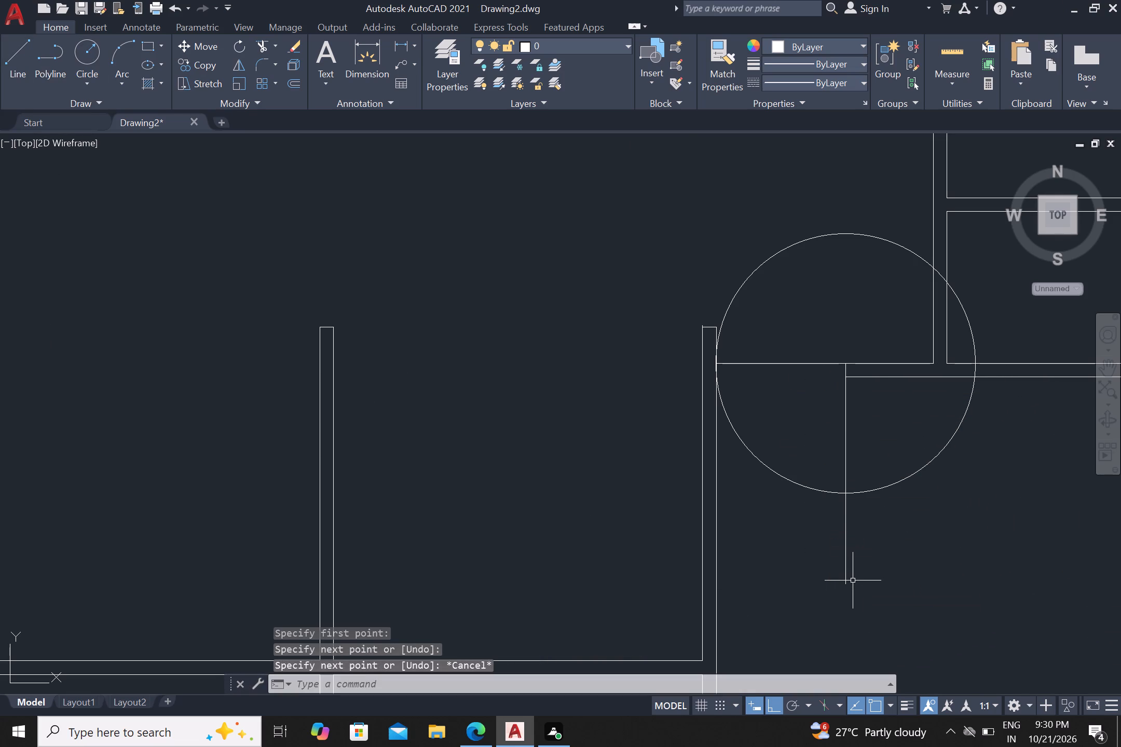
Trim the line below the circle and the circle's excess portions, leaving a quarter-circle door swing in the lower-right room.
key(Escape)
text(tr)
key(Return)
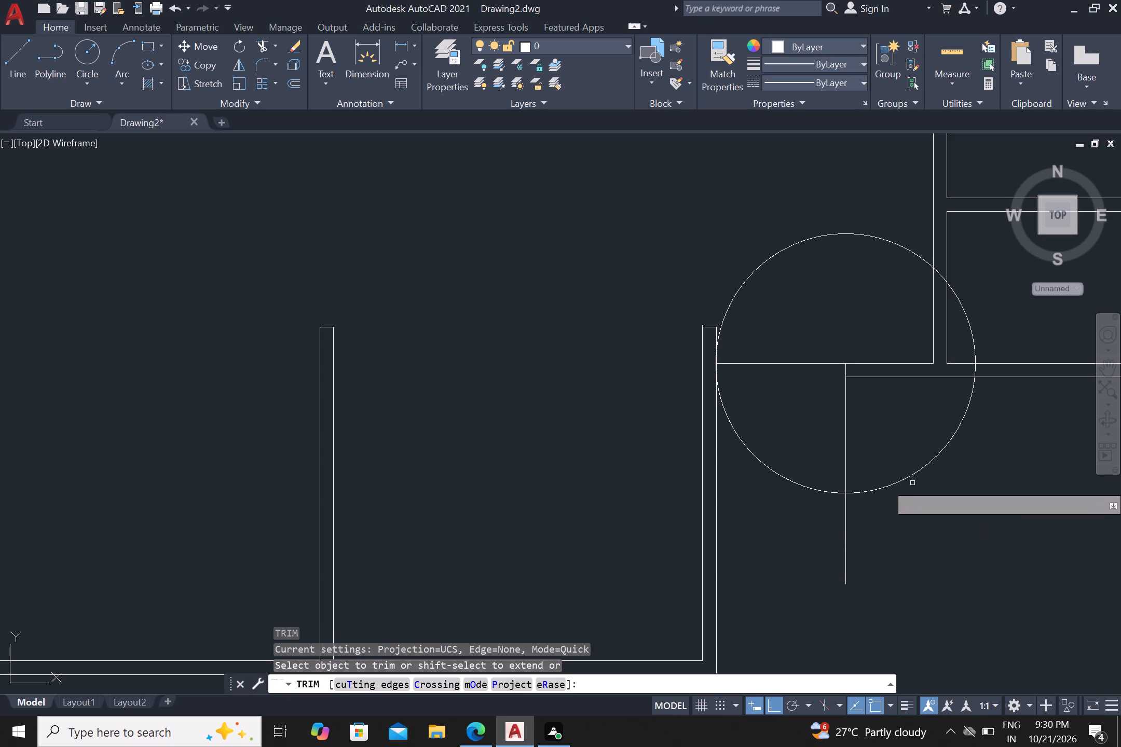
click(892, 462)
click(803, 552)
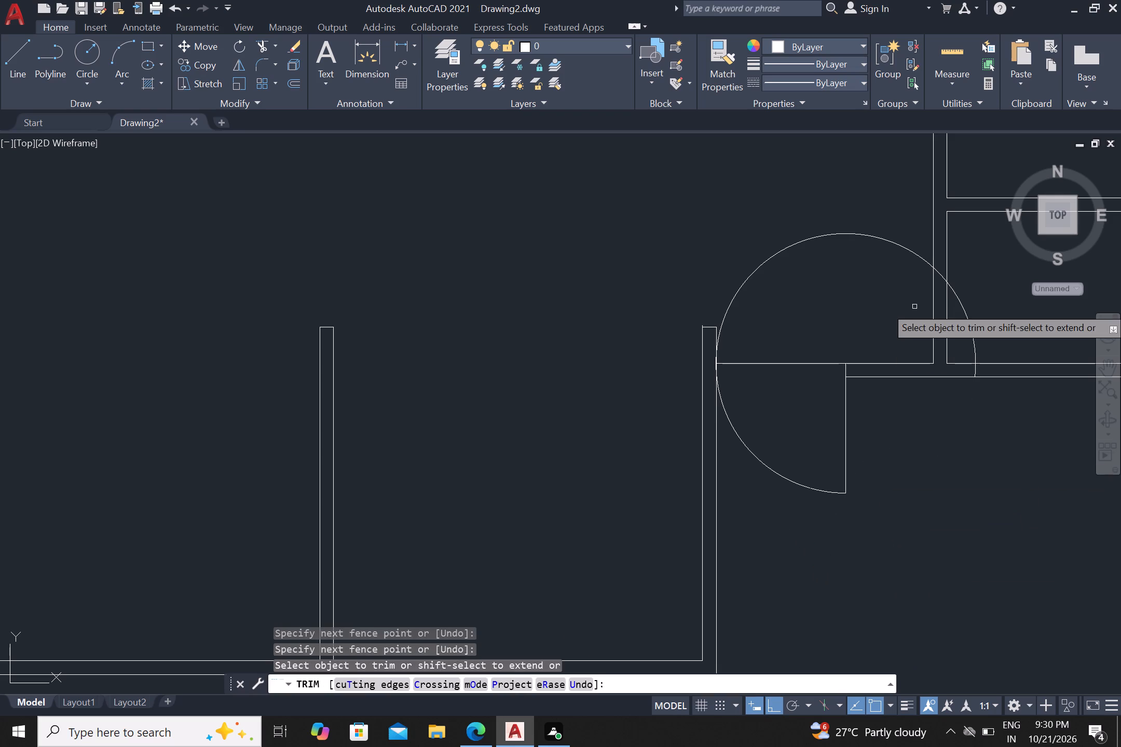
click(970, 307)
click(954, 313)
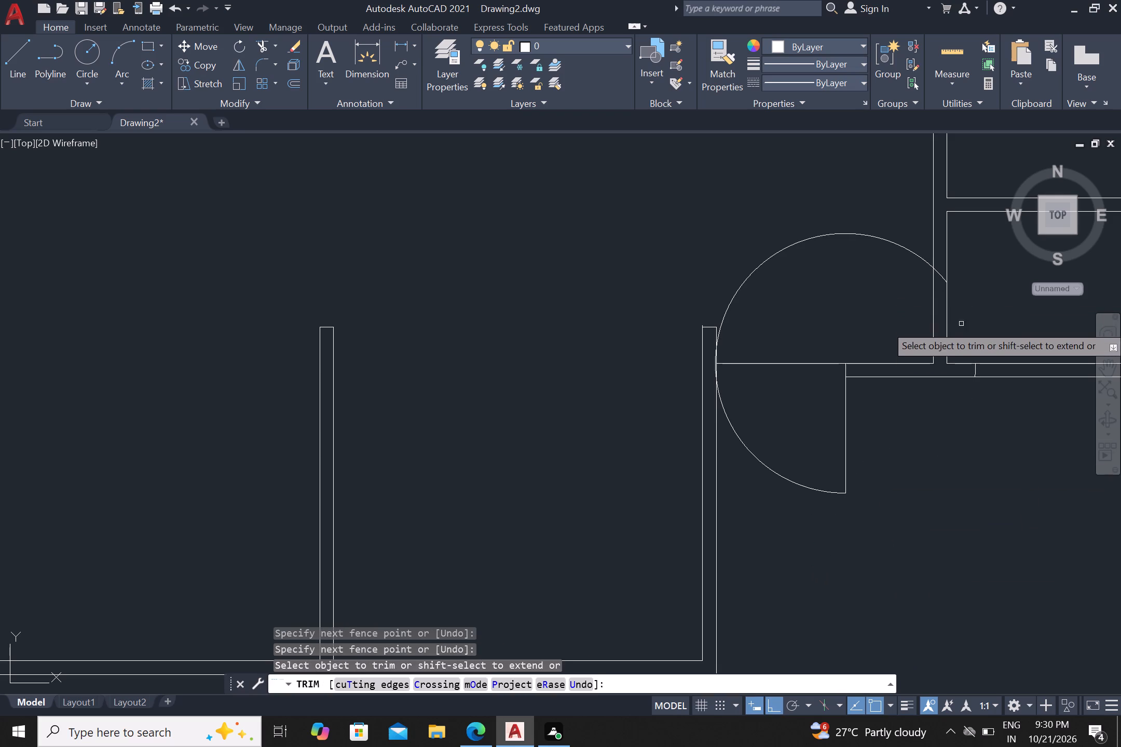
scroll(966, 382, up, 2)
click(985, 356)
scroll(969, 354, down, 3)
click(920, 273)
scroll(957, 295, up, 3)
click(939, 289)
click(938, 302)
scroll(940, 303, down, 3)
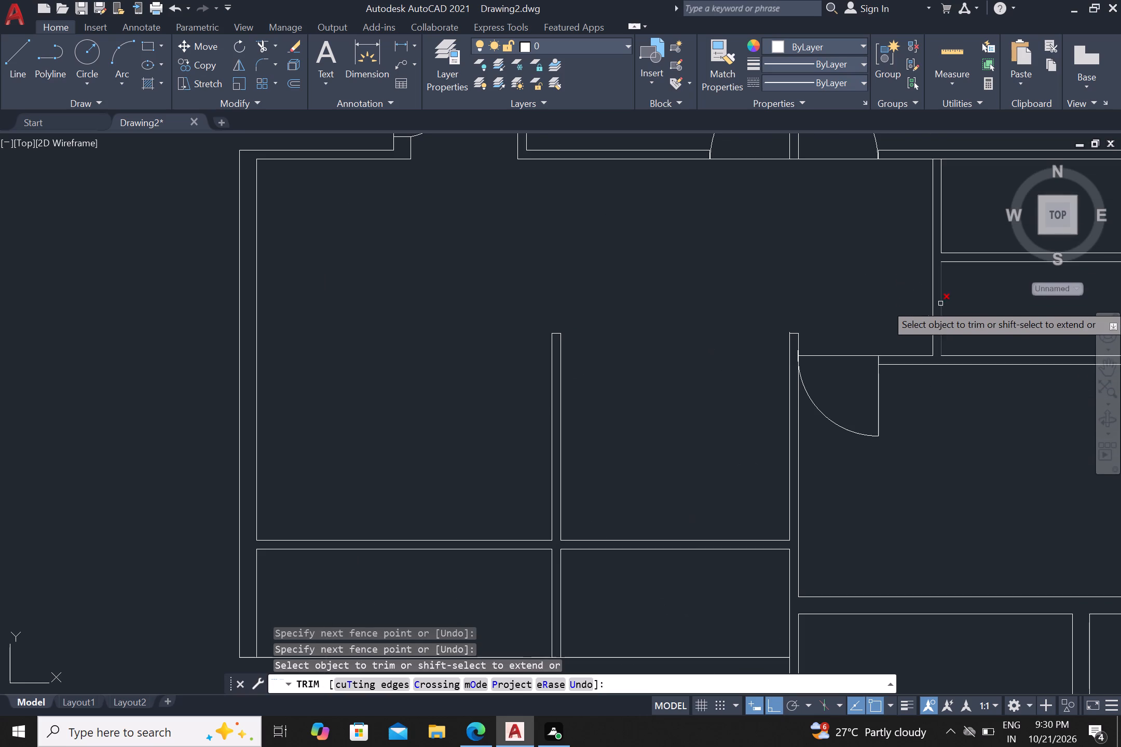
Trim the leftover arc sliver at the vertical wall's face and the line stub projecting above that wall's top end.
scroll(802, 352, up, 7)
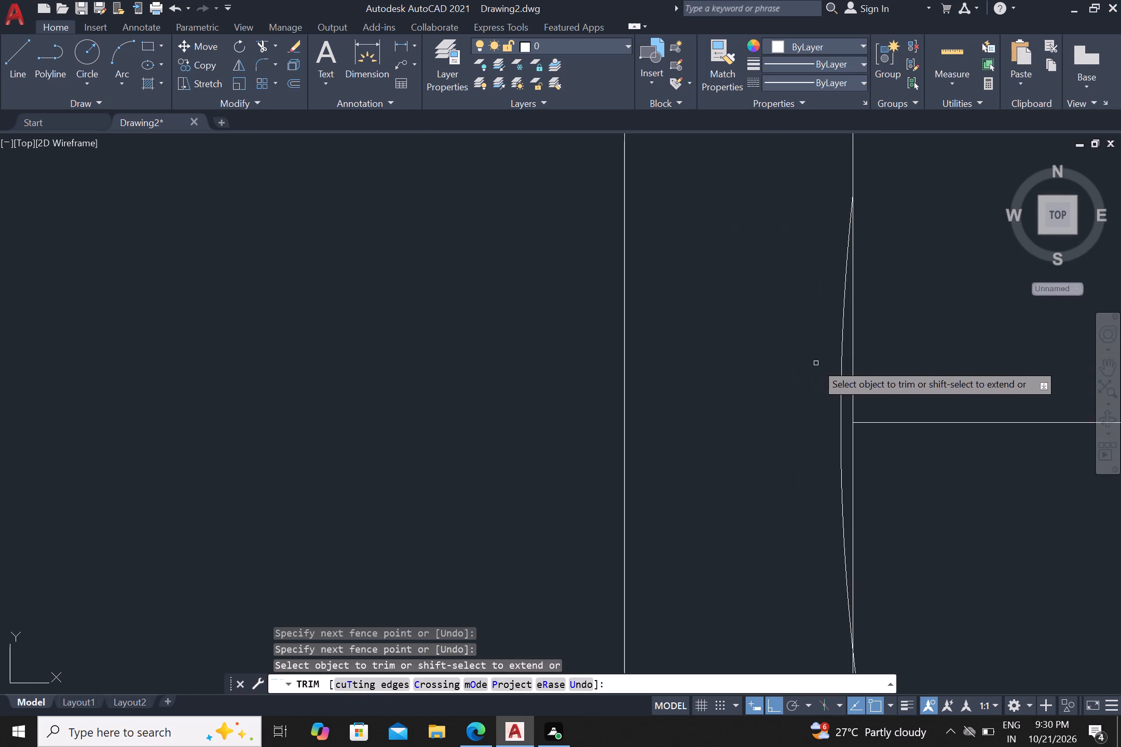
scroll(819, 366, up, 1)
click(854, 391)
scroll(851, 389, down, 7)
scroll(822, 353, up, 4)
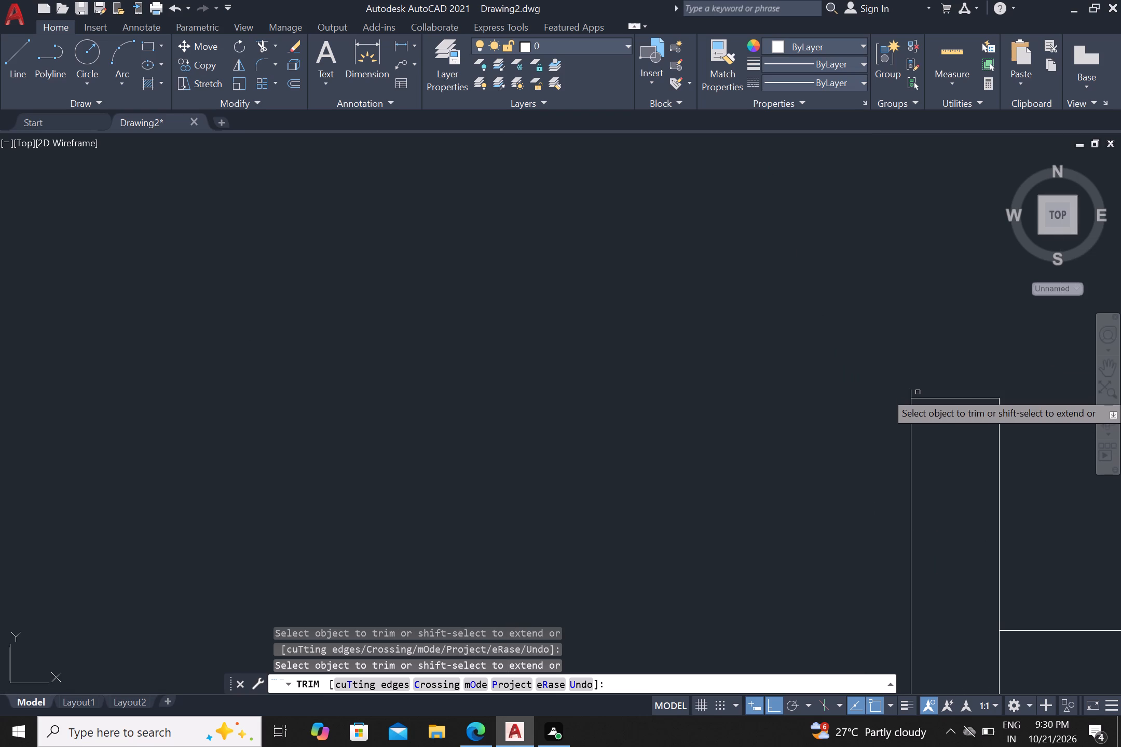
click(909, 390)
scroll(906, 390, down, 5)
scroll(868, 425, down, 1)
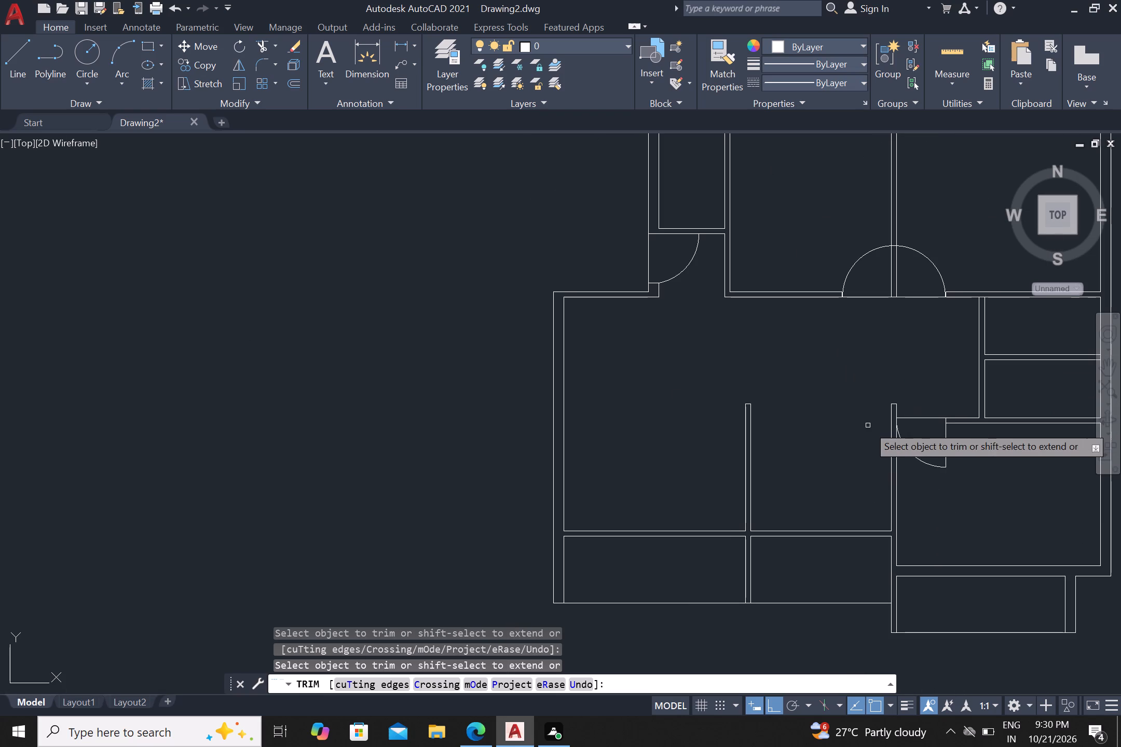
scroll(1049, 492, down, 1)
middle_drag(1029, 498, 799, 440)
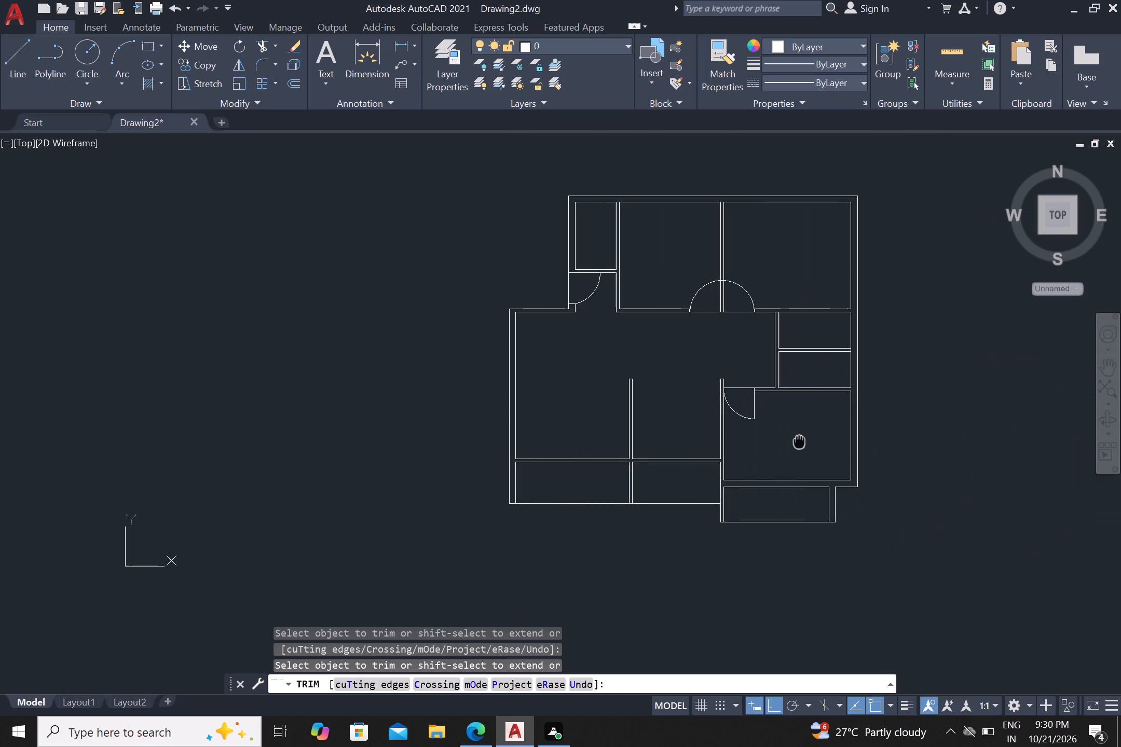
middle_drag(799, 440, 792, 440)
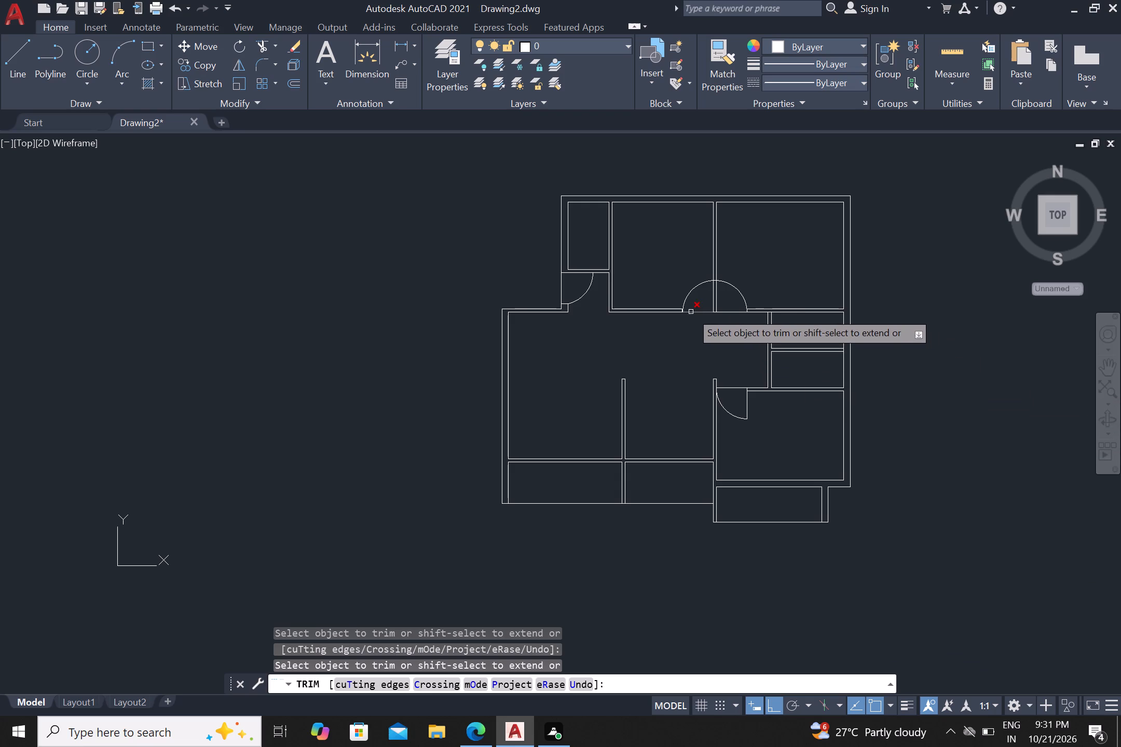
key(Escape)
Draw a vertical line from the midpoint of the small upper-left room's top edge up past the outer wall face.
scroll(601, 222, up, 1)
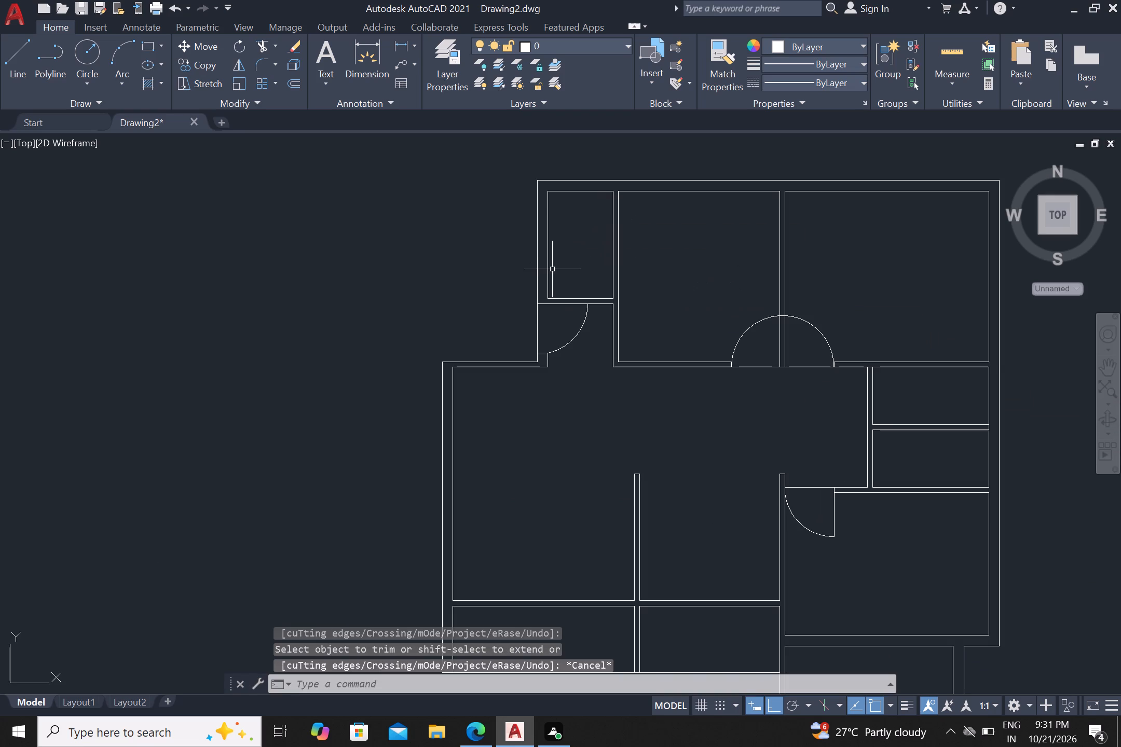
key(l)
key(Return)
scroll(569, 209, up, 1)
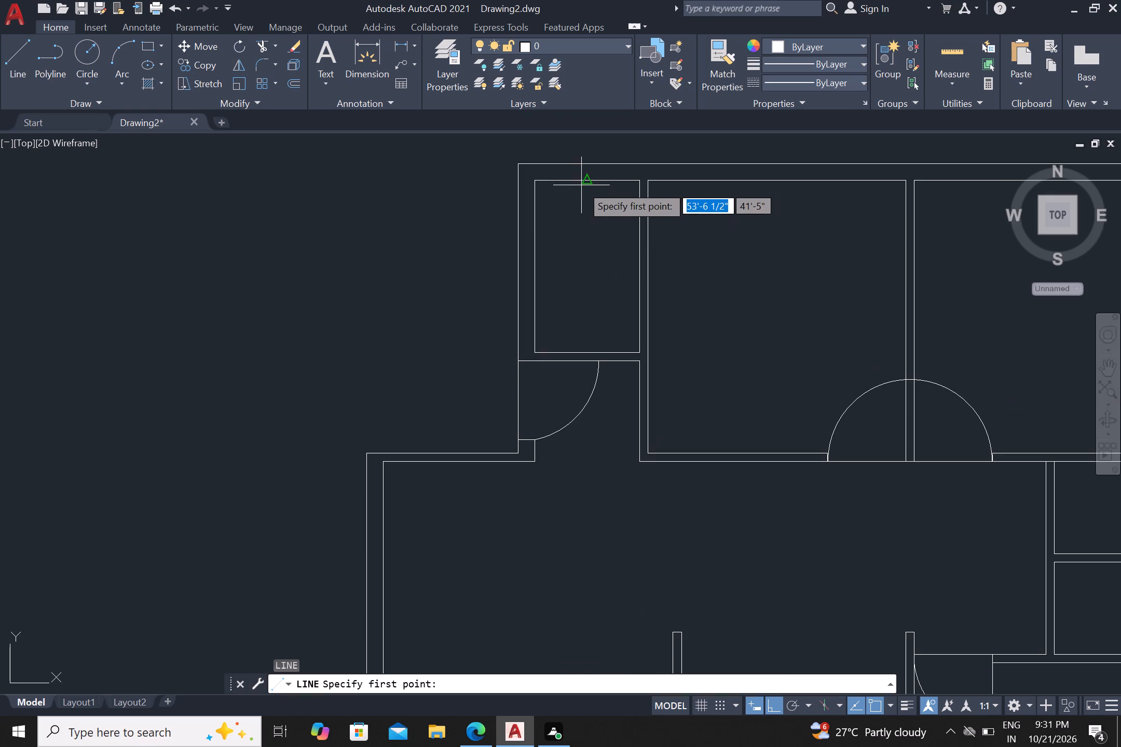
click(591, 182)
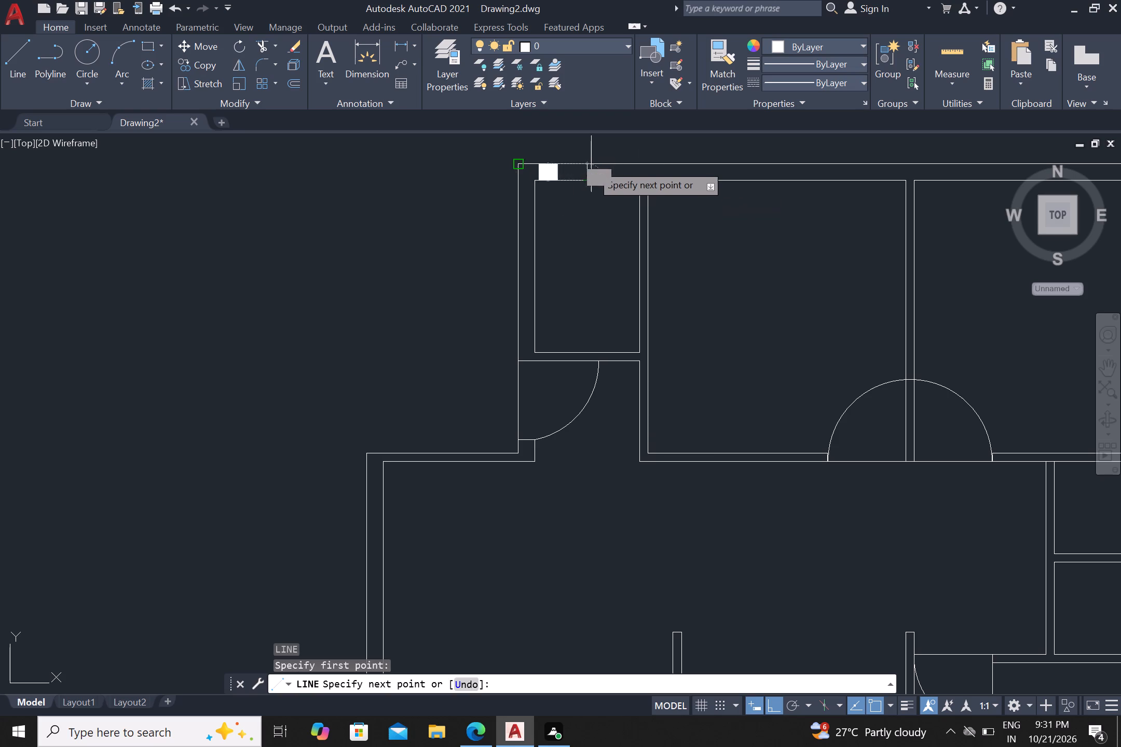
click(591, 164)
key(ctrl+z)
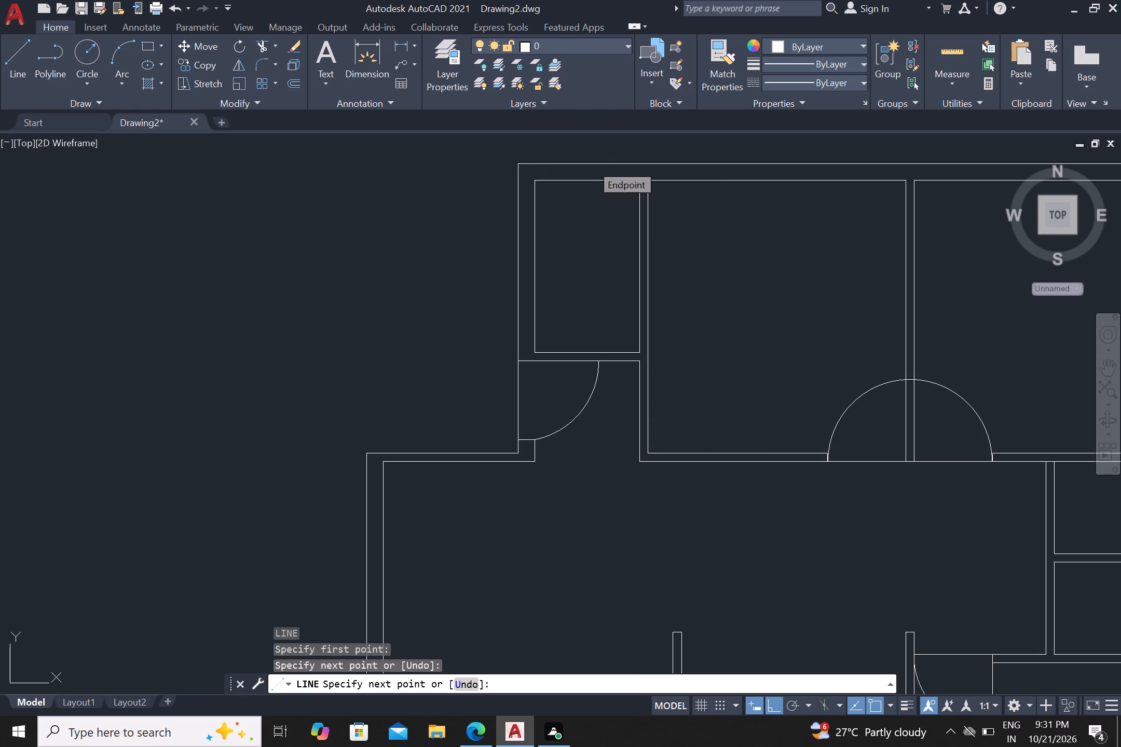
click(586, 142)
key(Escape)
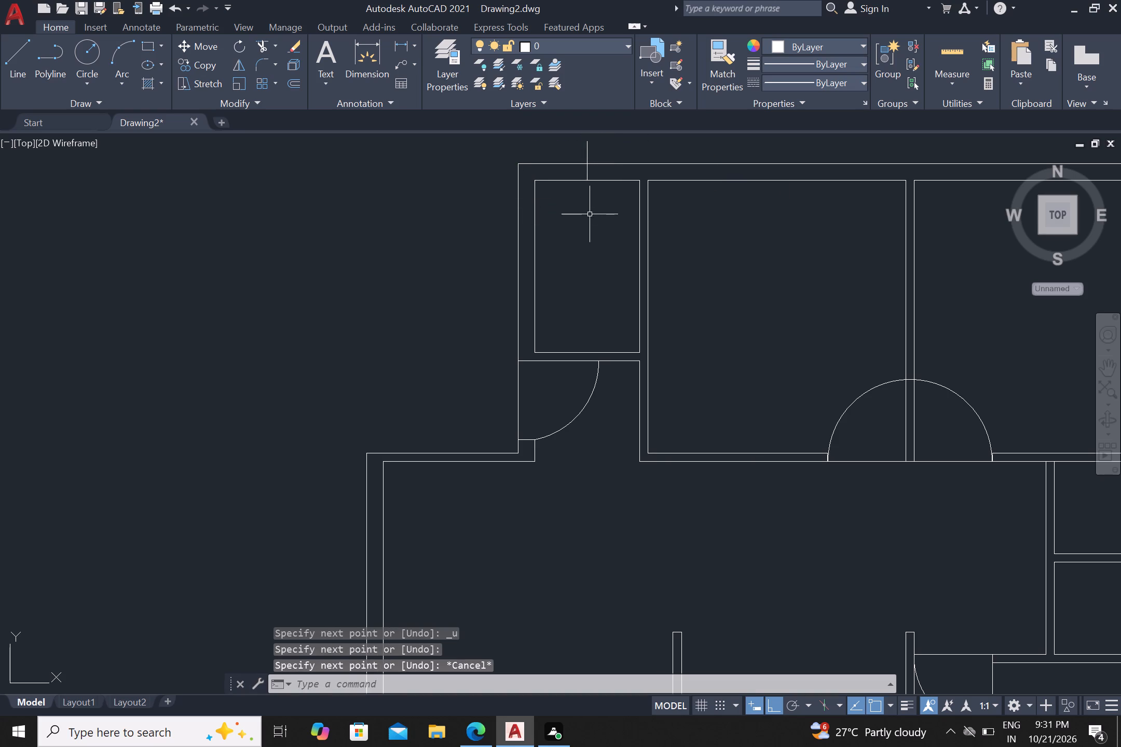
Trim the part of the vertical centre line that projects above the outer wall of the small upper-left room.
text(tr)
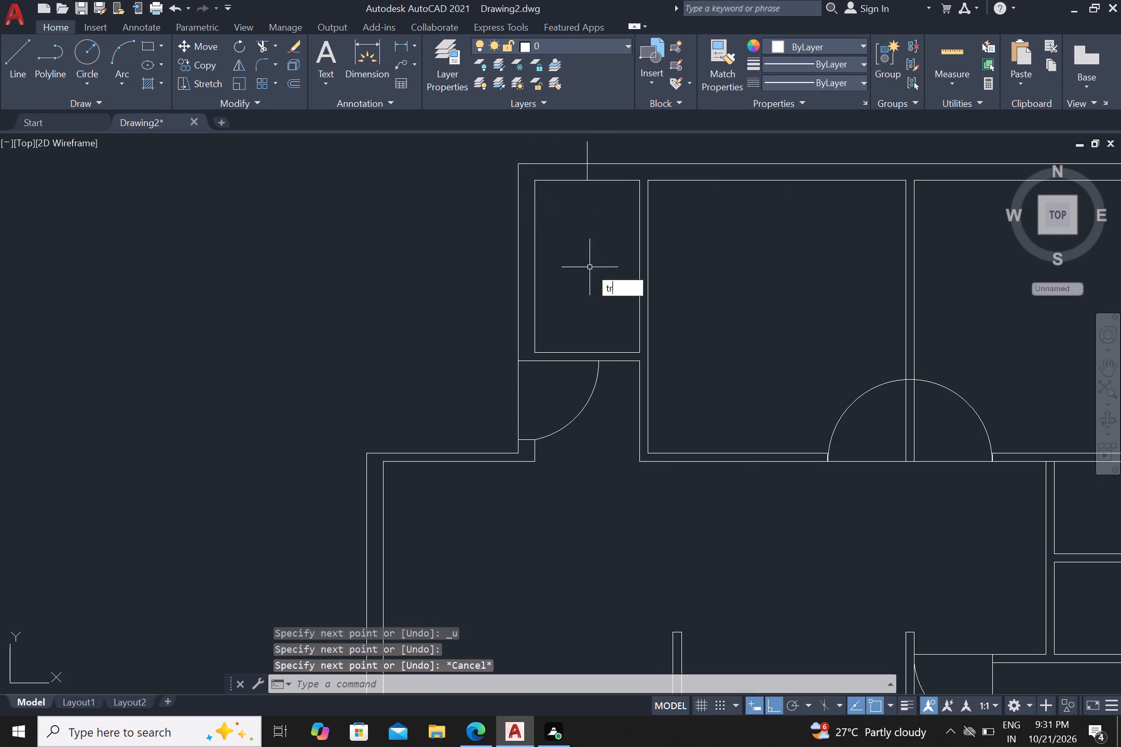
key(Return)
click(586, 151)
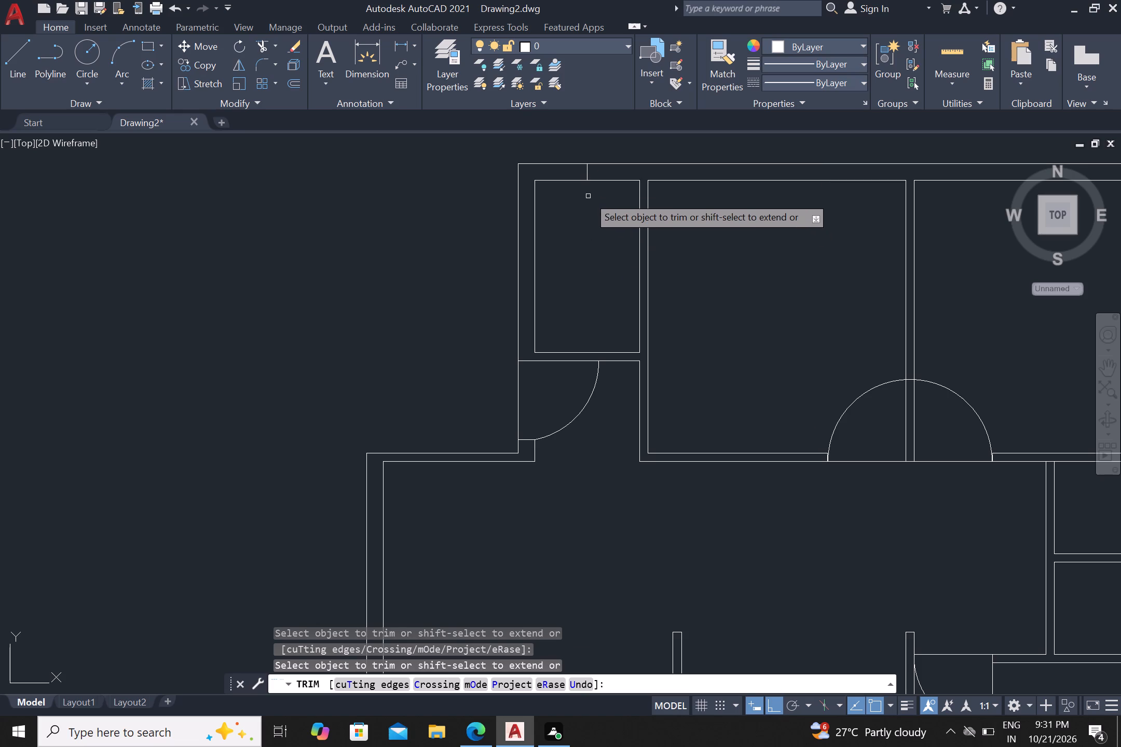
key(Escape)
Offset the centre line in the small room's top wall by 1' to both sides as window jambs.
key(o)
key(Return)
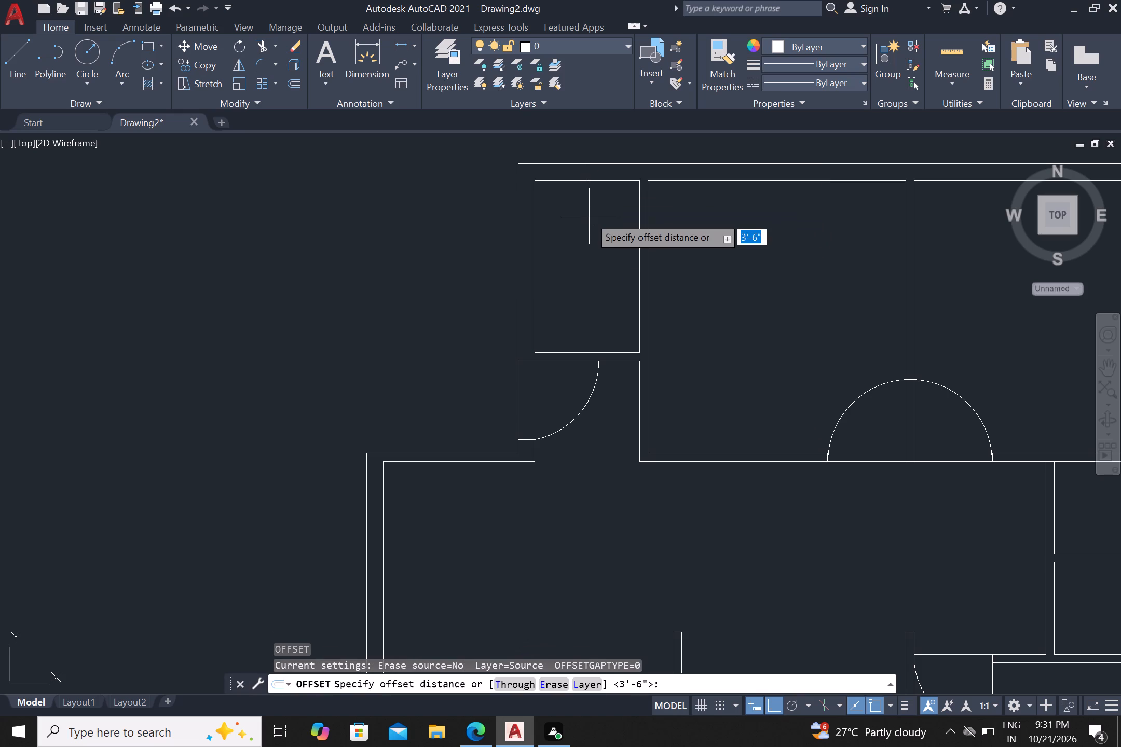
text(1')
key(Return)
click(588, 174)
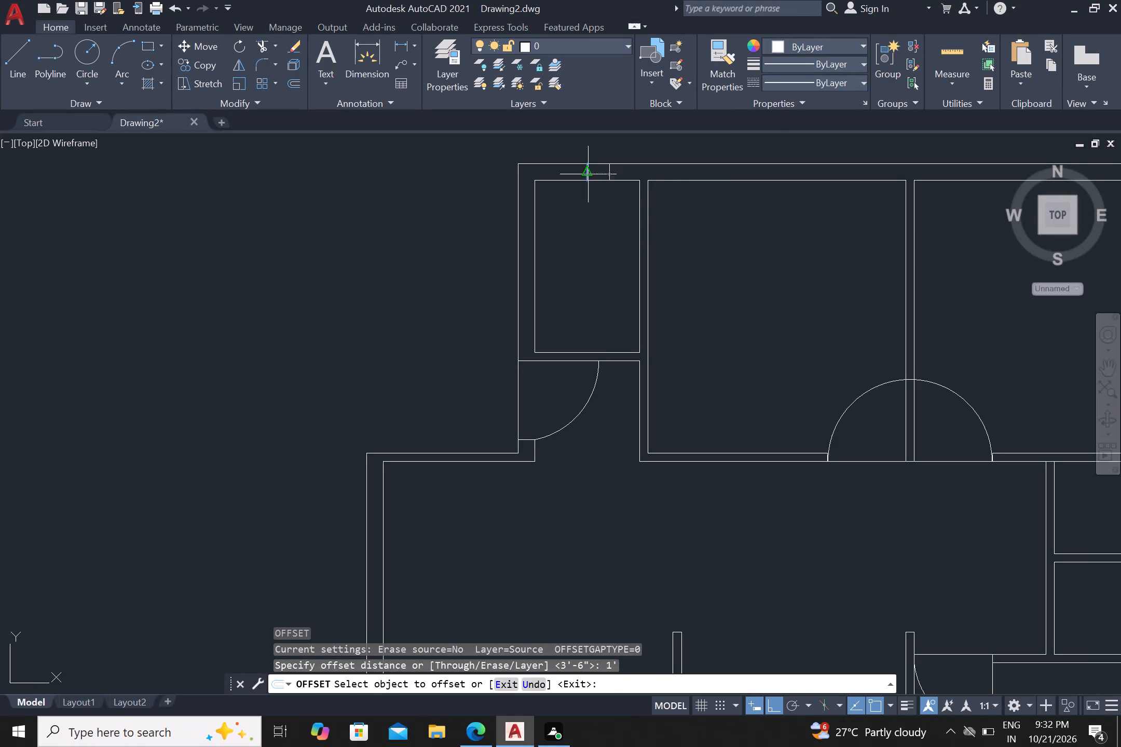
click(608, 173)
drag(586, 175, 578, 175)
drag(549, 187, 553, 192)
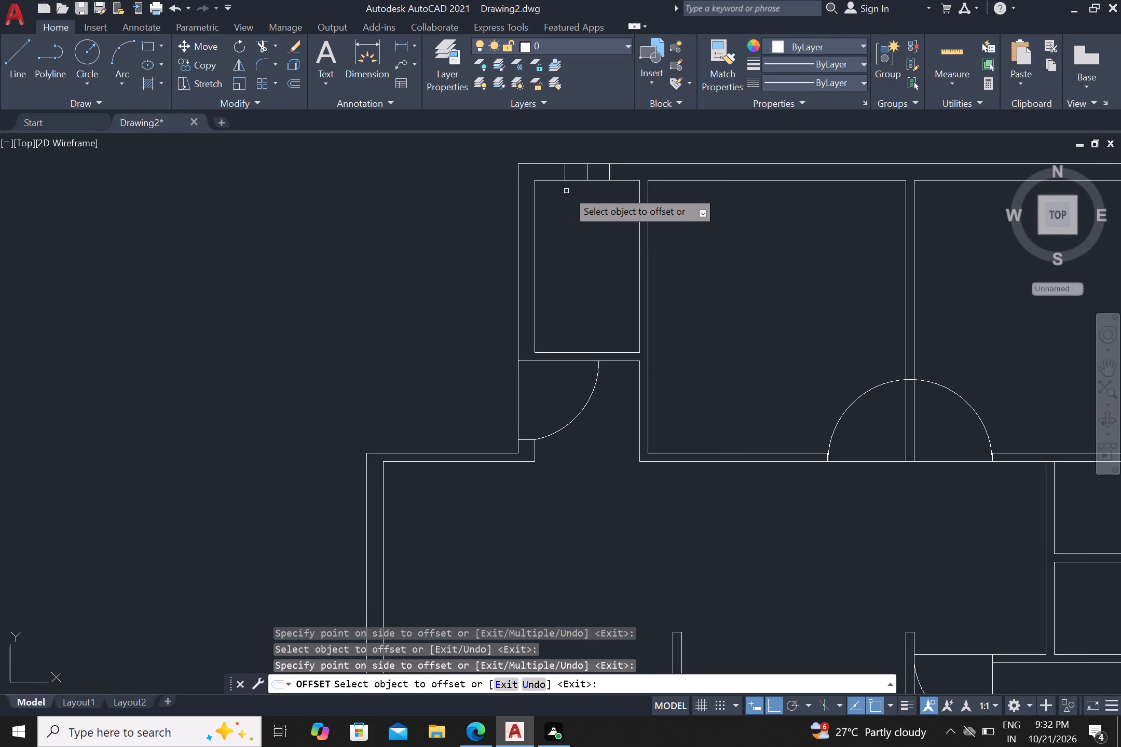
key(Escape)
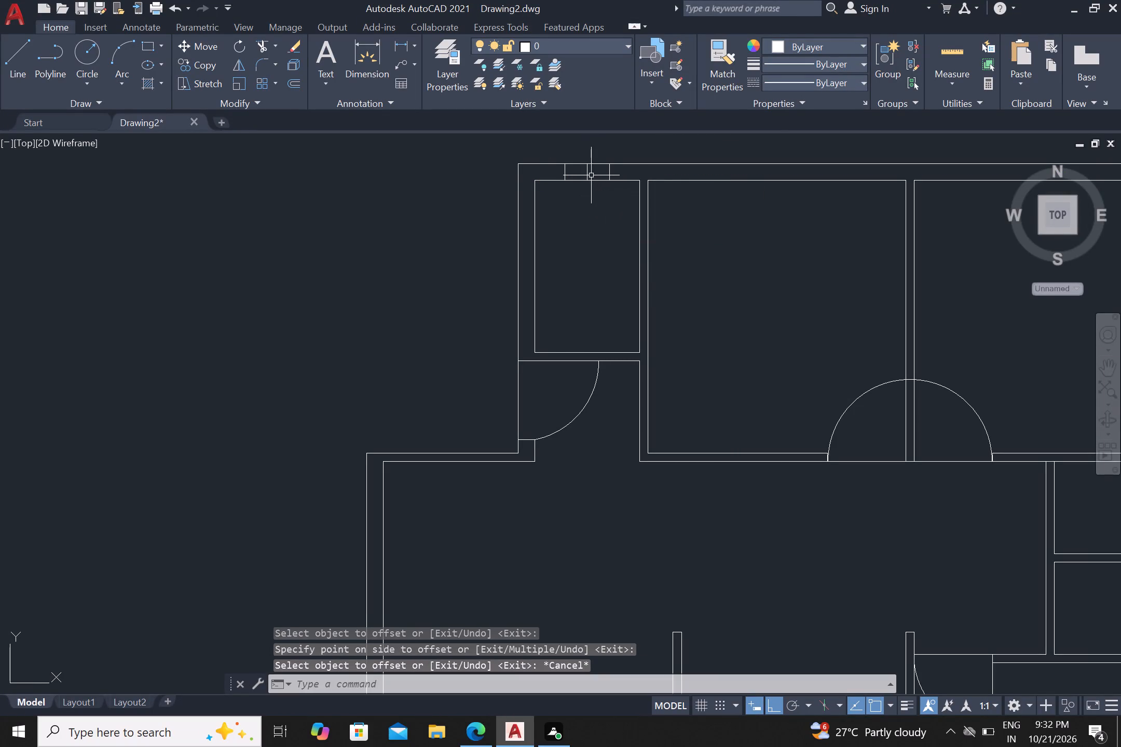
Erase the centre line between the two window jambs in the small room's top wall.
click(586, 175)
key(Delete)
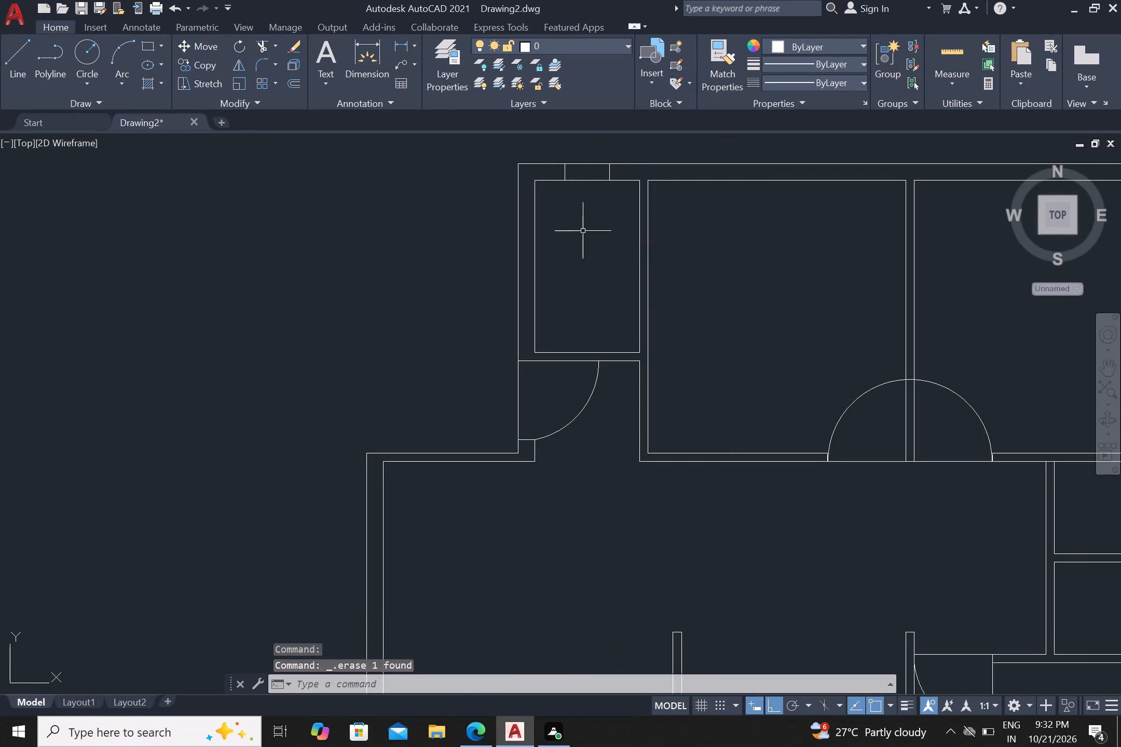
Draw a horizontal window line between the midpoints of the two jambs in the small room's top wall.
key(l)
key(Return)
click(564, 175)
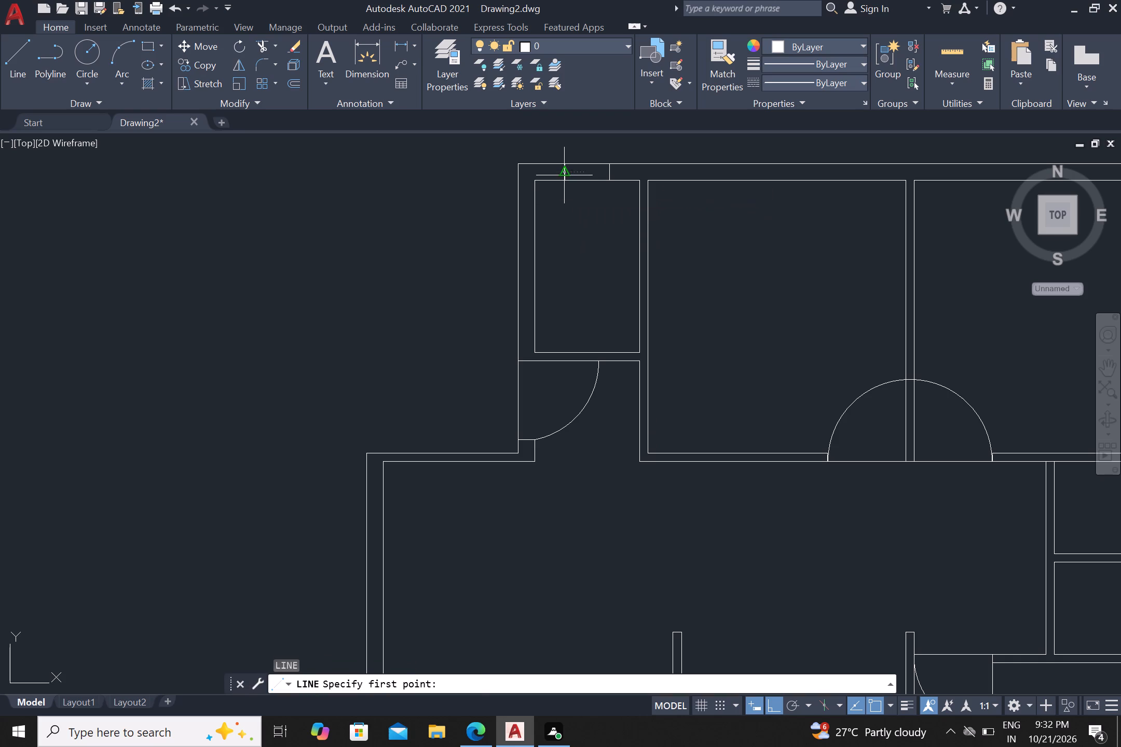
click(614, 172)
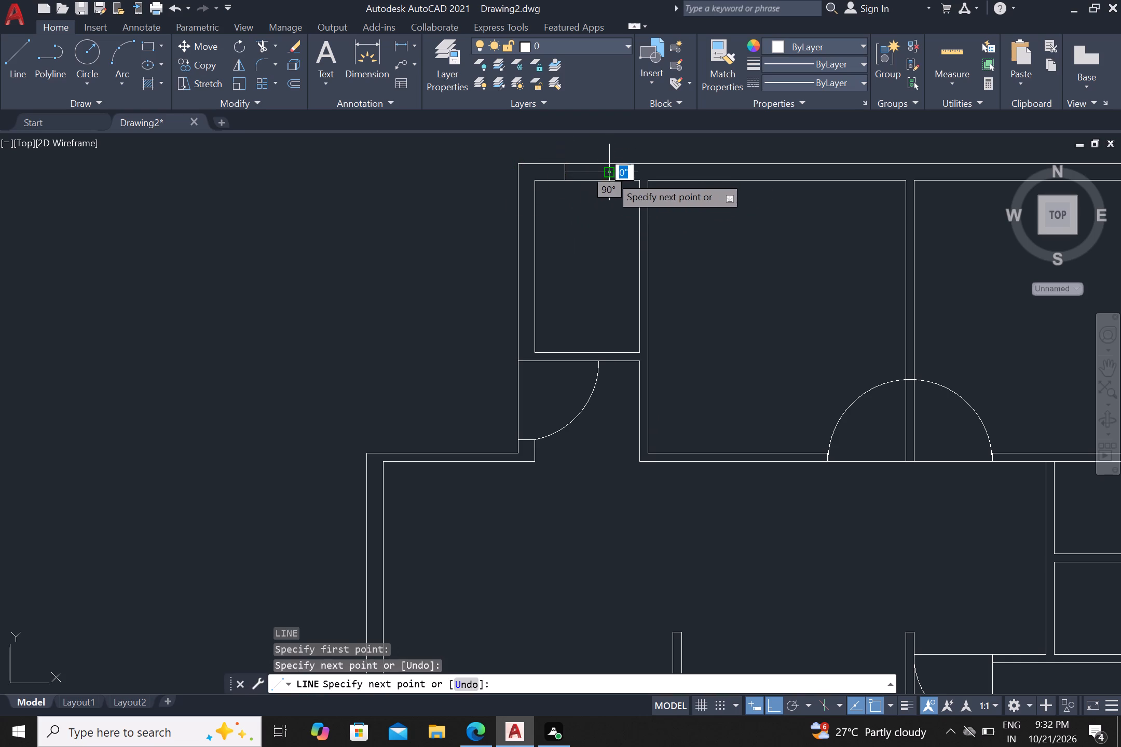
key(Escape)
Draw a vertical line from the midpoint of the upper middle room's top edge up past the outer wall face.
scroll(603, 220, down, 1)
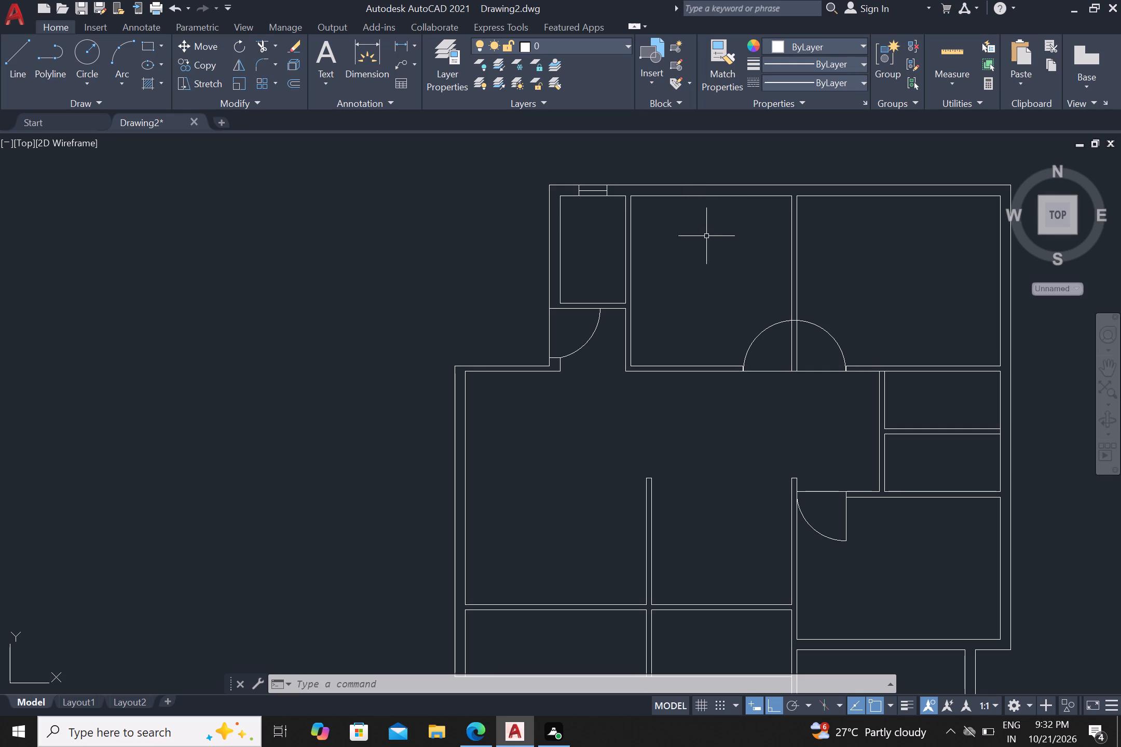
key(l)
key(Return)
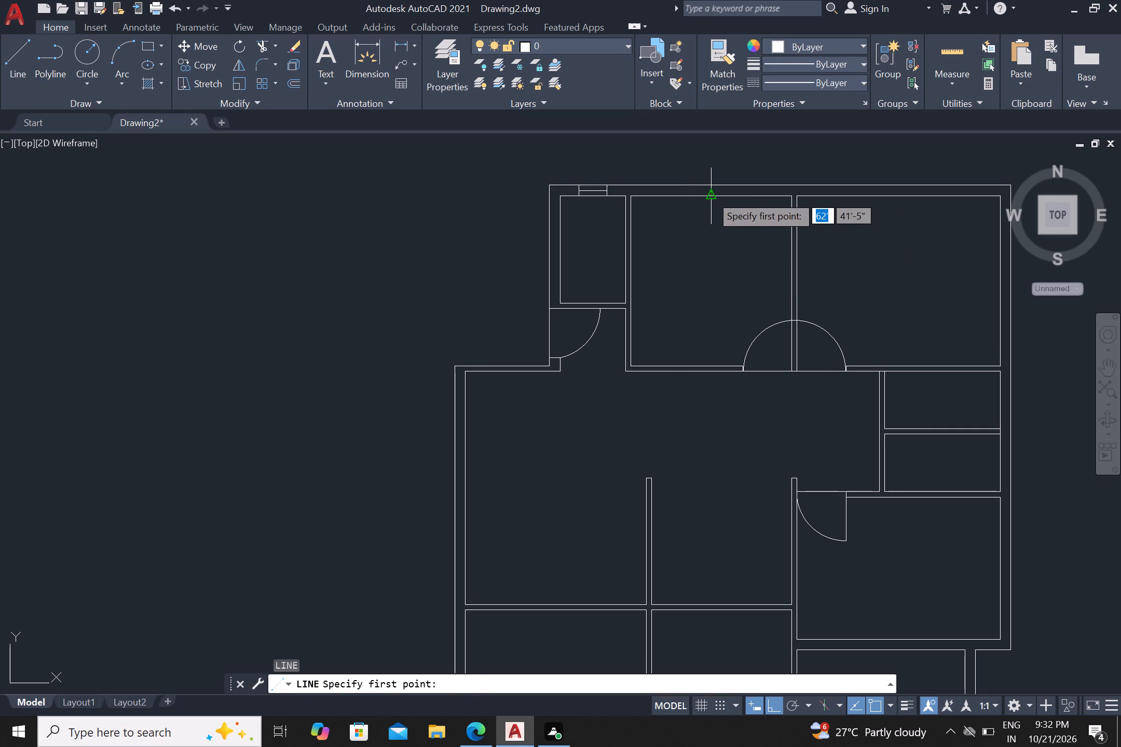
click(710, 195)
click(707, 169)
key(Return)
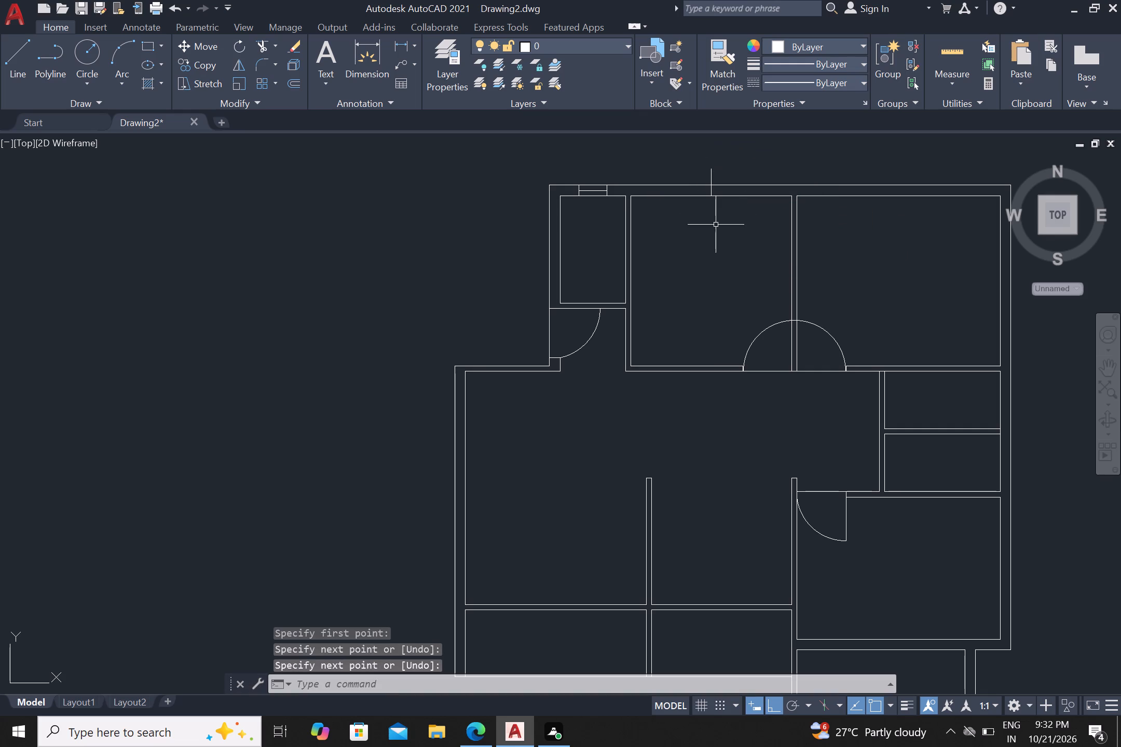
Offset the upper middle room's vertical centre line by 2' to both sides as window jambs.
key(o)
key(Return)
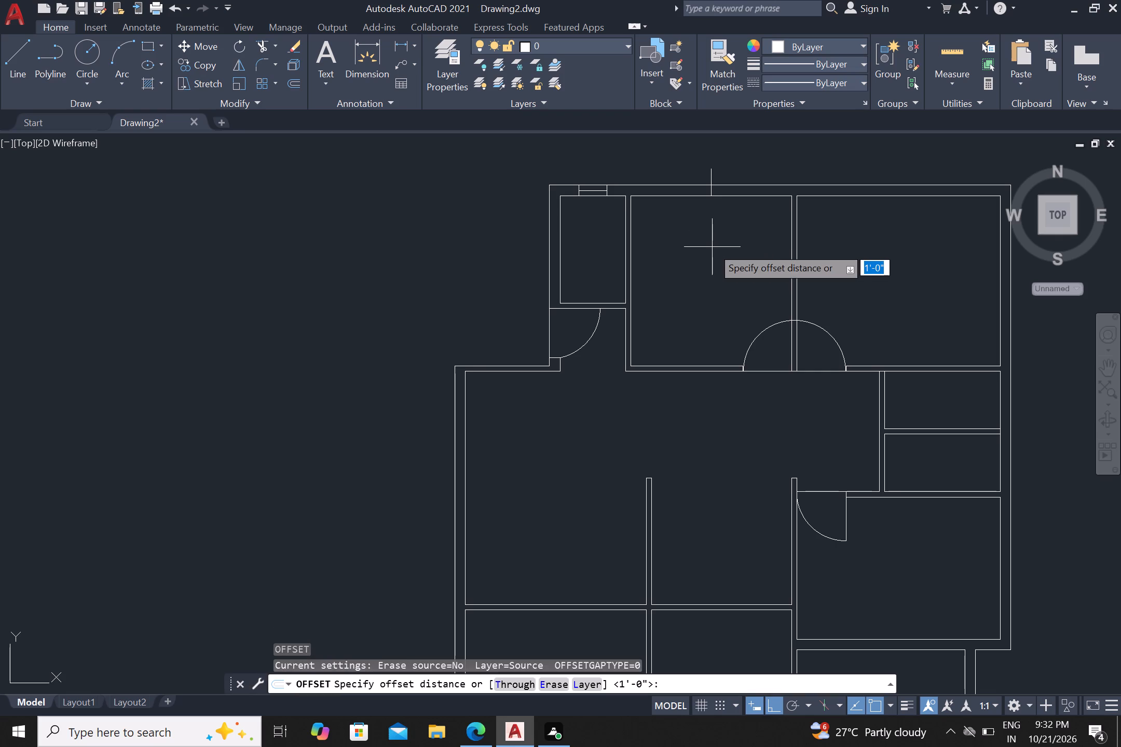
text(2')
key(Return)
click(713, 190)
click(743, 189)
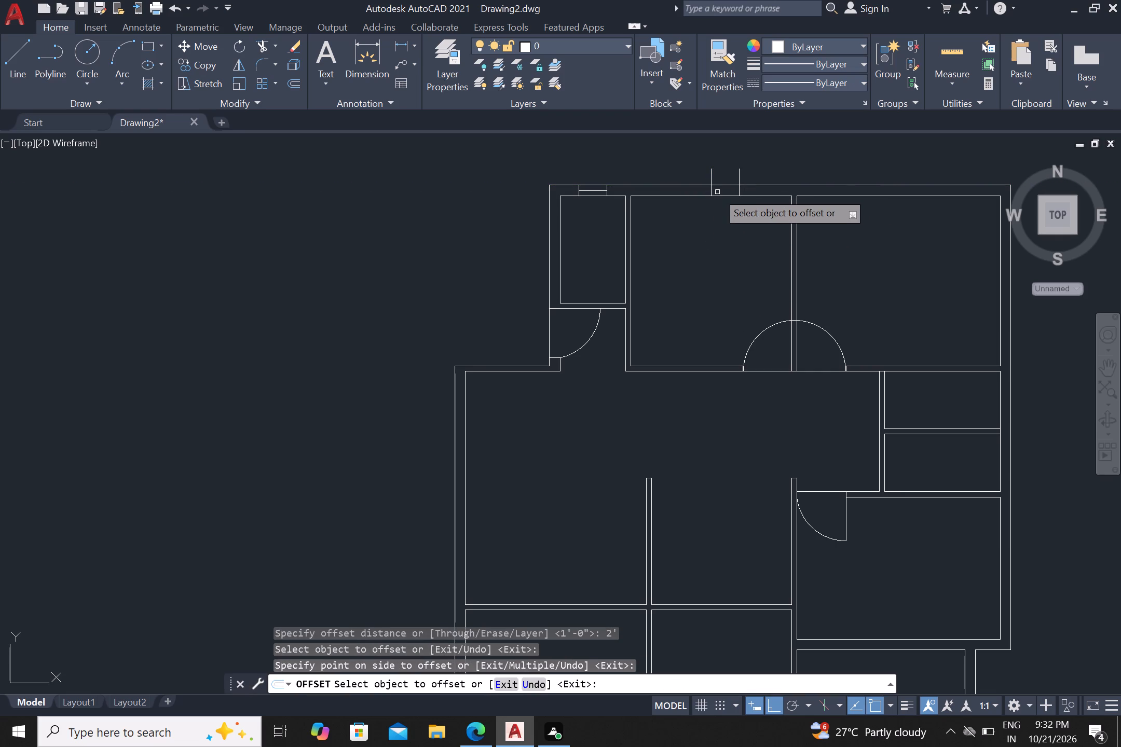
click(711, 193)
click(689, 208)
key(Return)
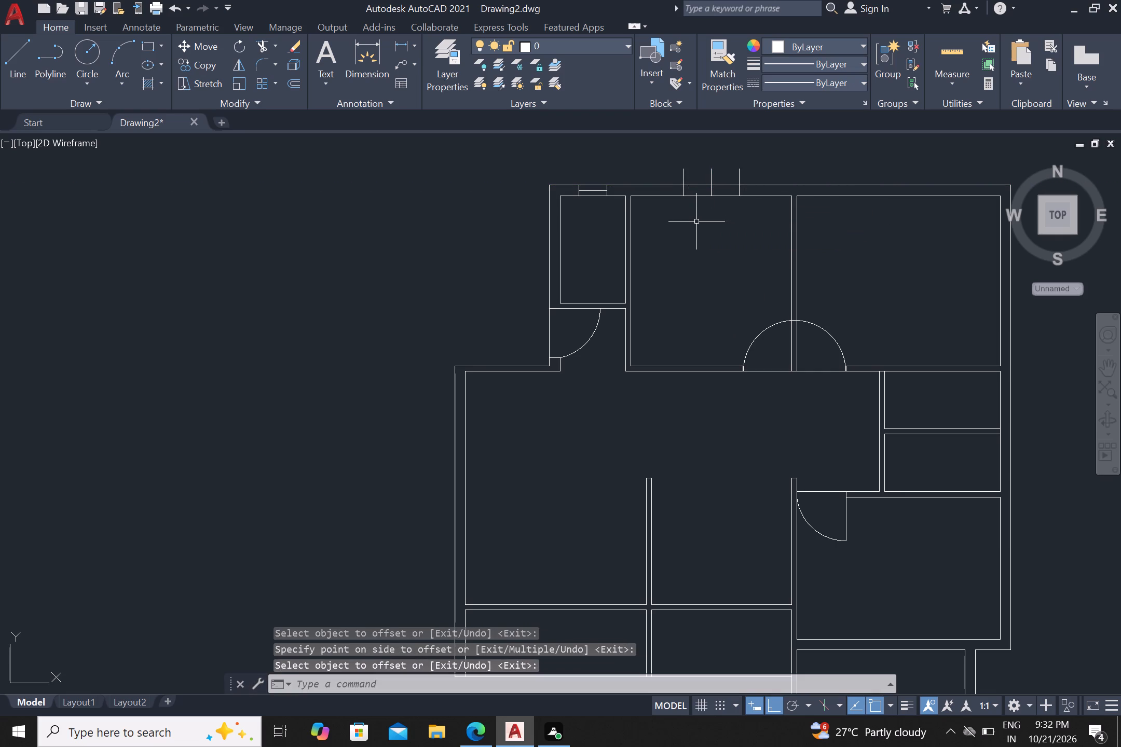
Trim the three line ends above the upper middle room's outer wall and remove the centre line between the jambs.
text(tr)
key(Return)
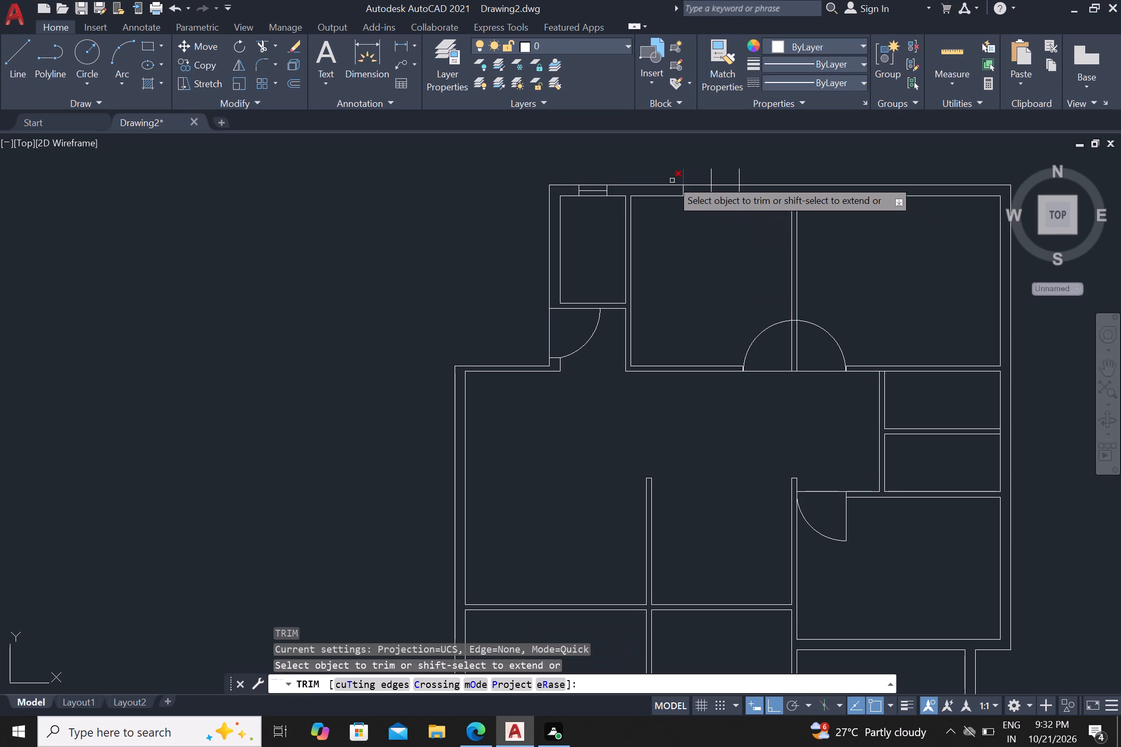
click(669, 178)
click(747, 171)
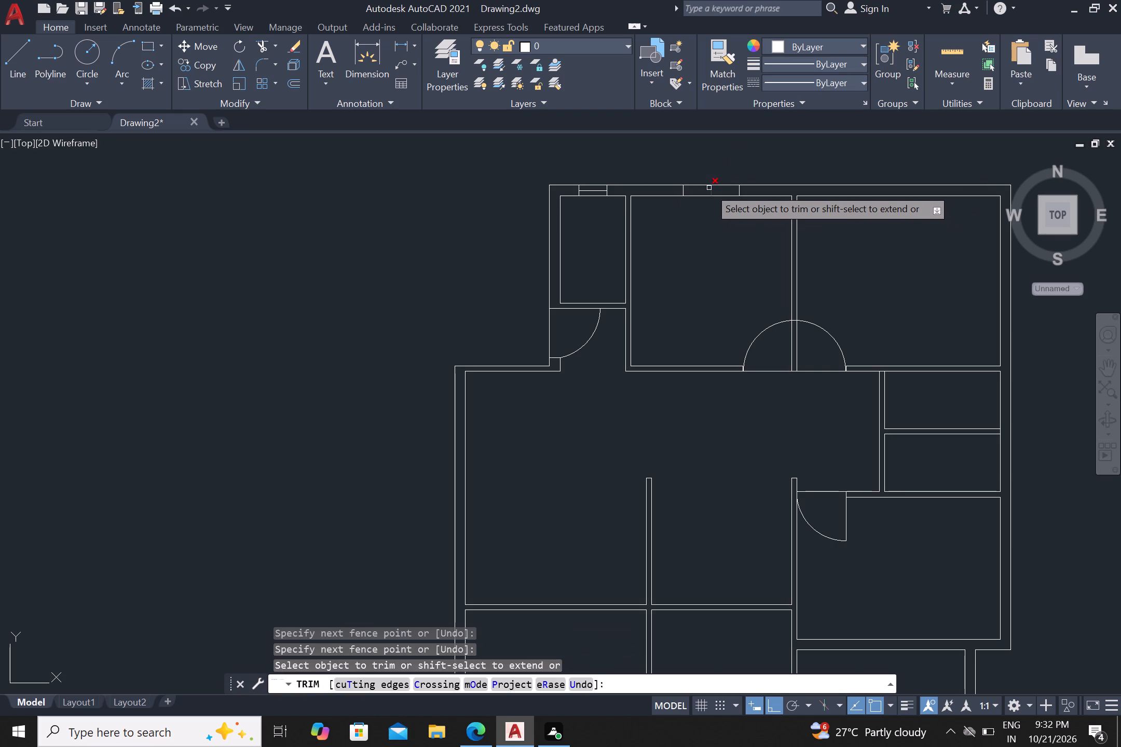
click(714, 192)
click(708, 193)
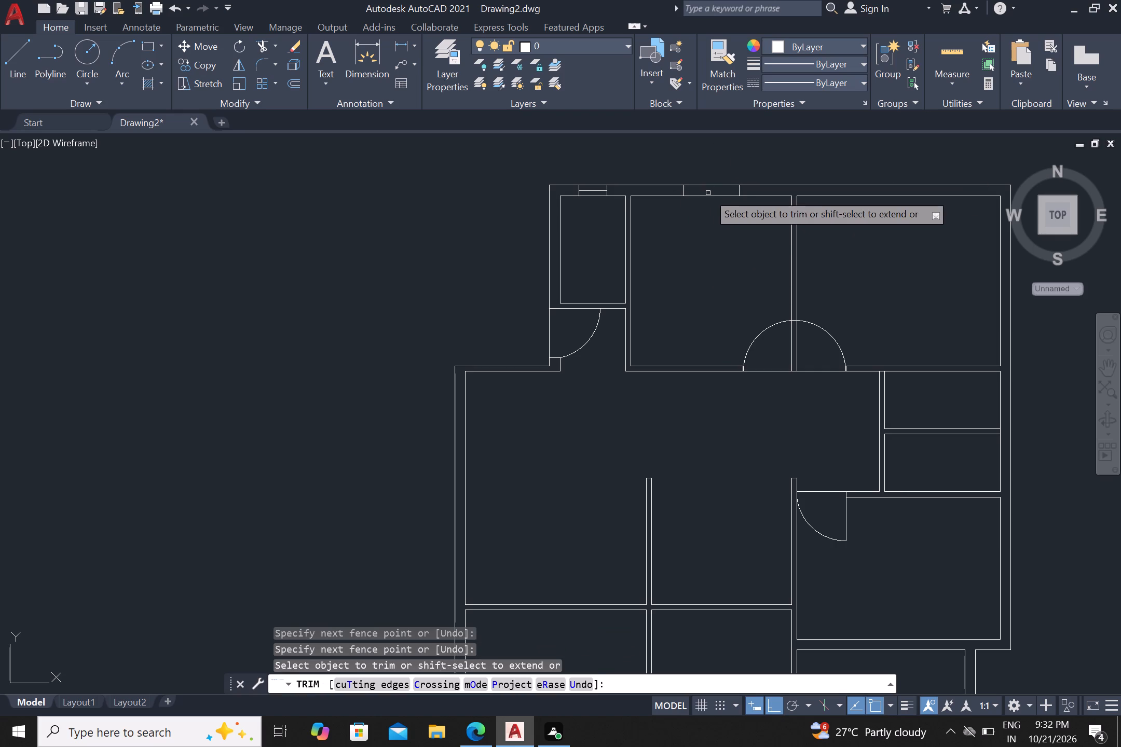
key(Escape)
Draw a horizontal window line between the midpoints of the two jambs in the upper middle room's top wall.
key(l)
key(Return)
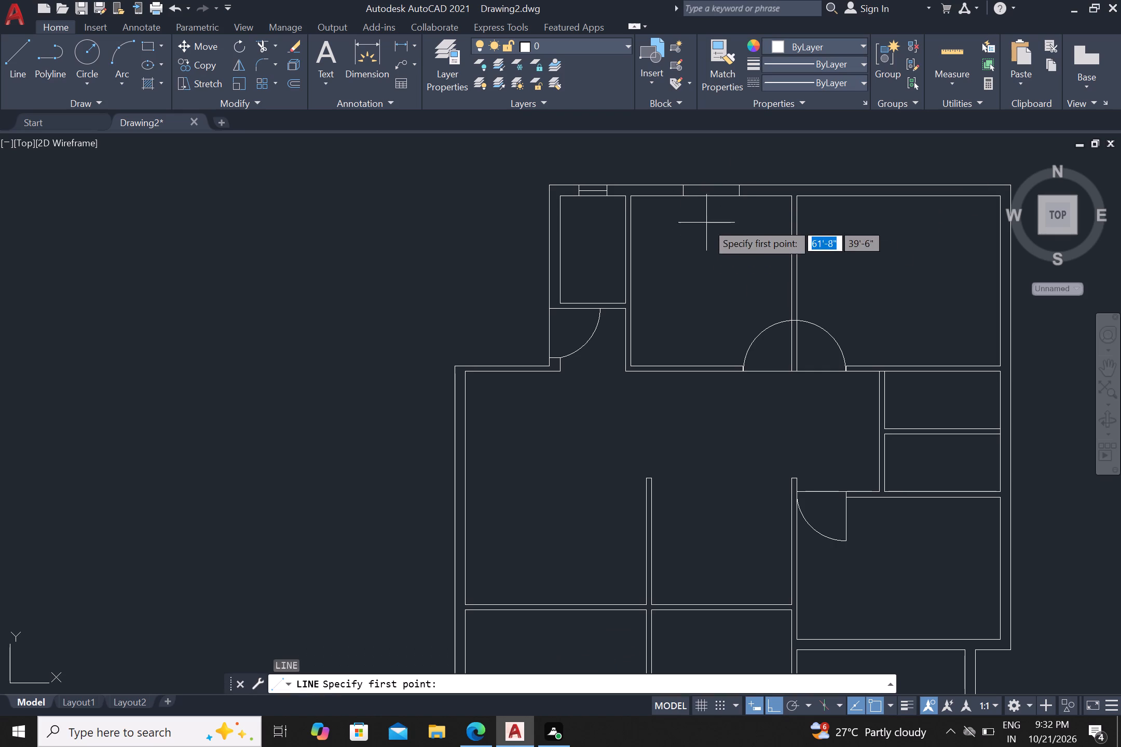
scroll(706, 219, up, 2)
click(651, 147)
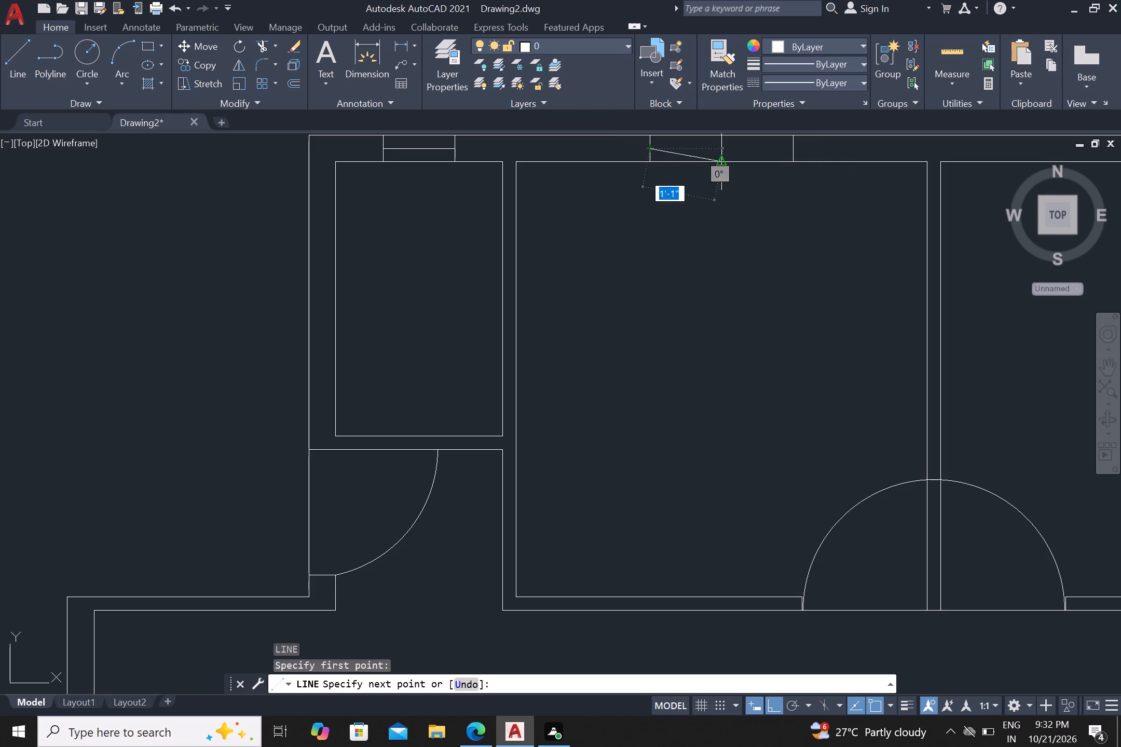
click(796, 145)
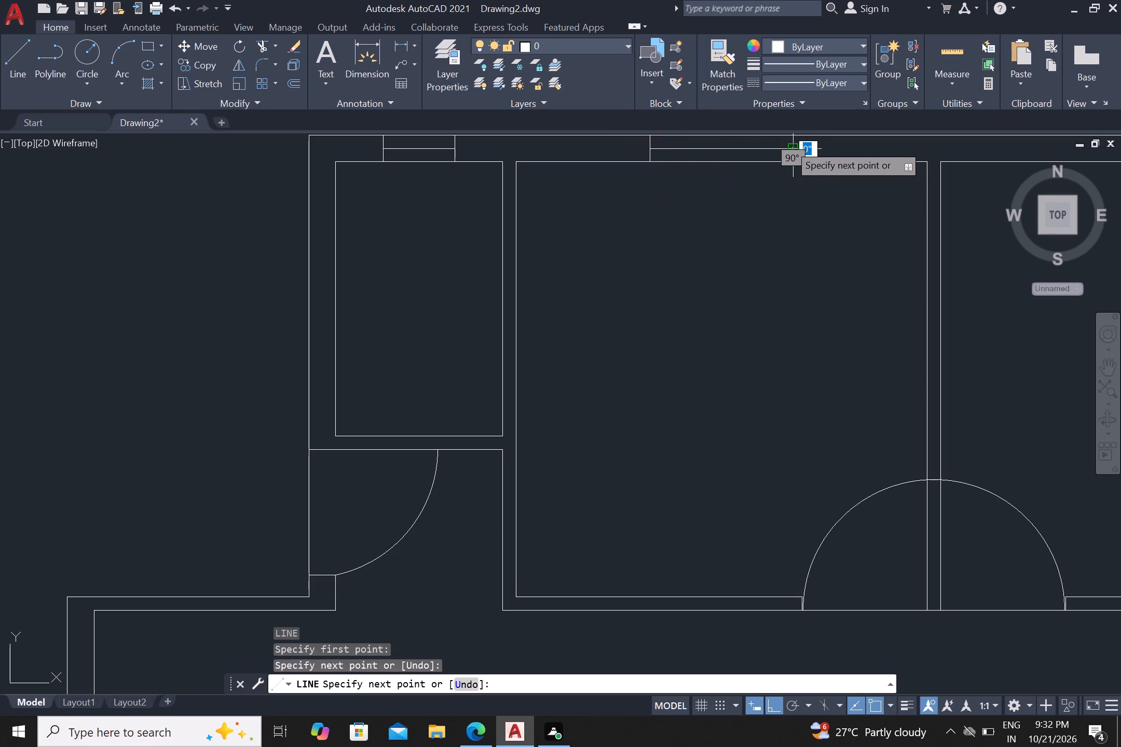
key(Escape)
Draw two horizontal jamb lines about 6'-8" apart across the upper right room's right outer wall.
scroll(782, 160, down, 4)
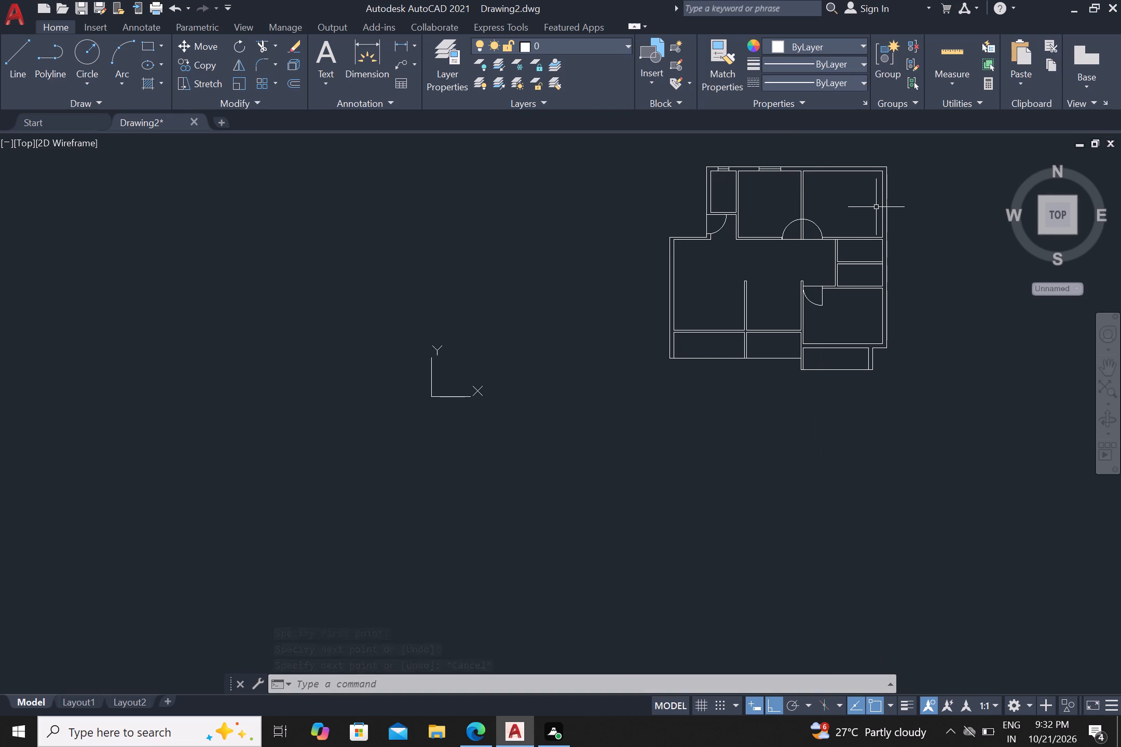
scroll(876, 207, up, 1)
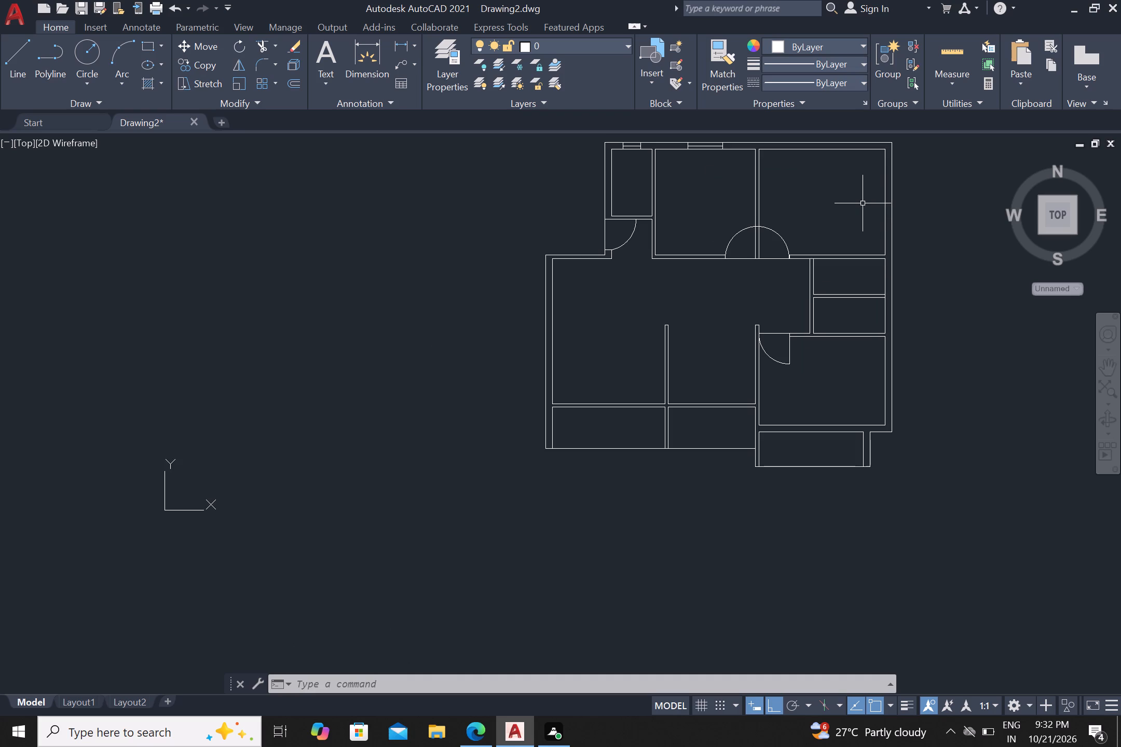
key(Escape)
key(l)
key(Return)
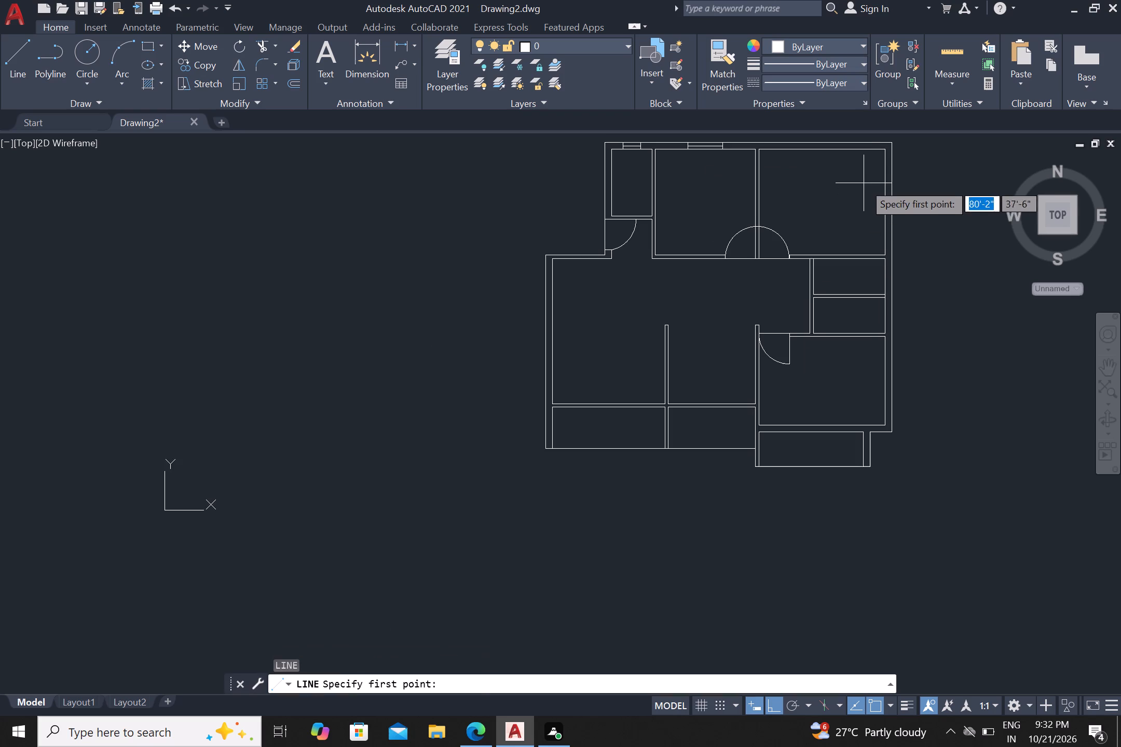
click(872, 176)
click(919, 176)
key(Return)
key(Return)
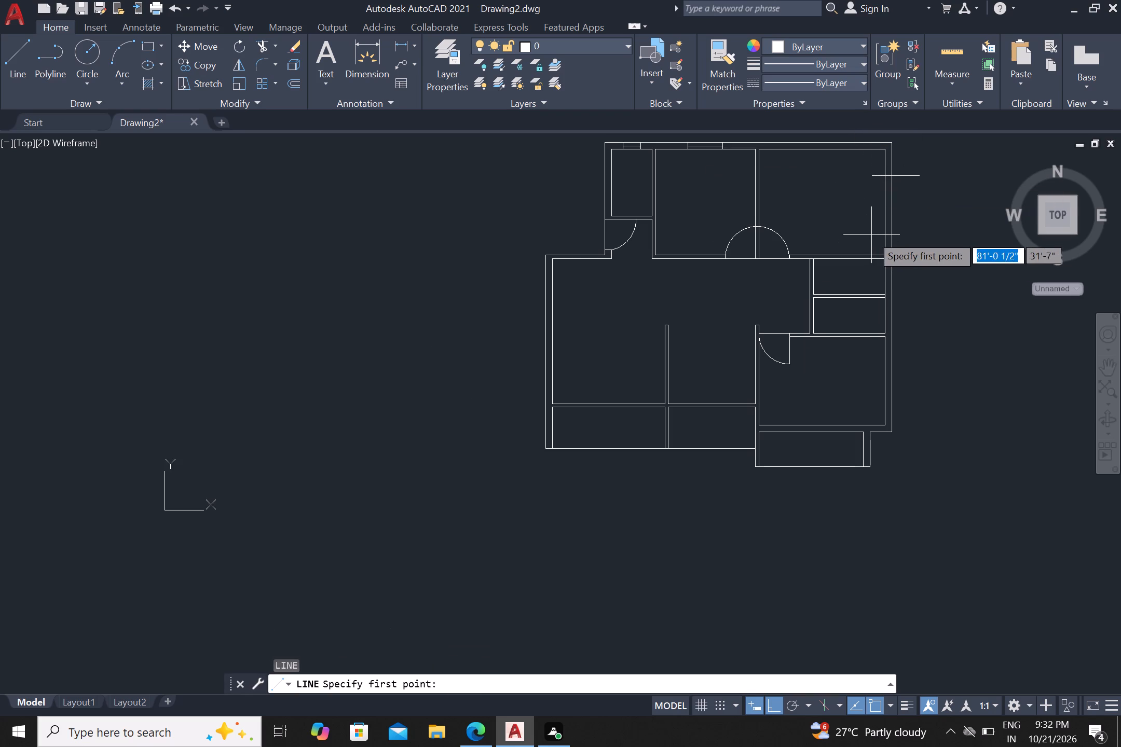
drag(872, 234, 879, 234)
click(925, 224)
key(Return)
key(Escape)
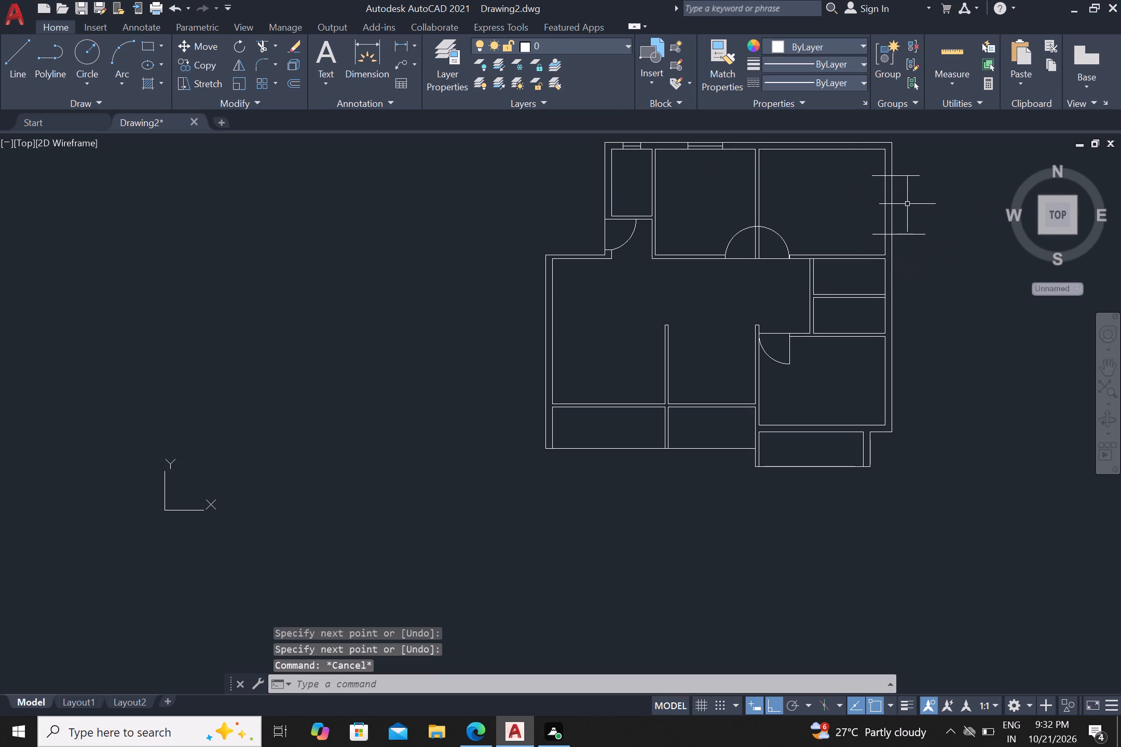
Trim the upper right room's two jamb lines to the inner and outer faces of the right outer wall.
text(tr)
key(Return)
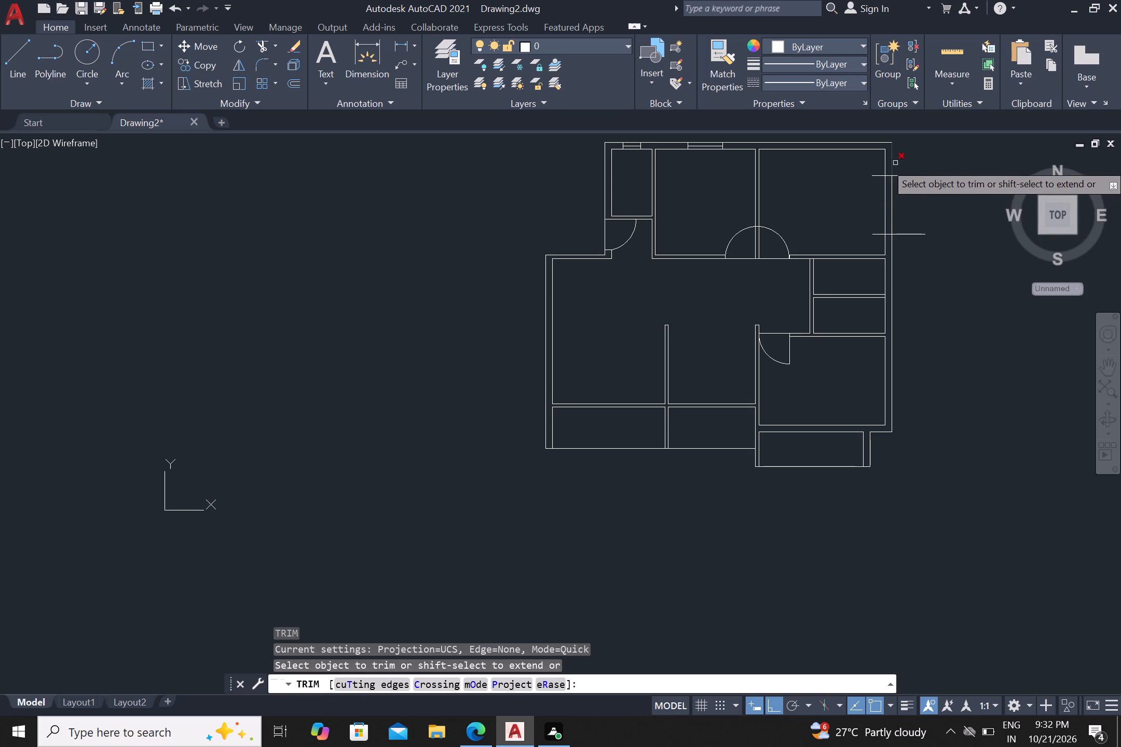
click(911, 169)
click(917, 250)
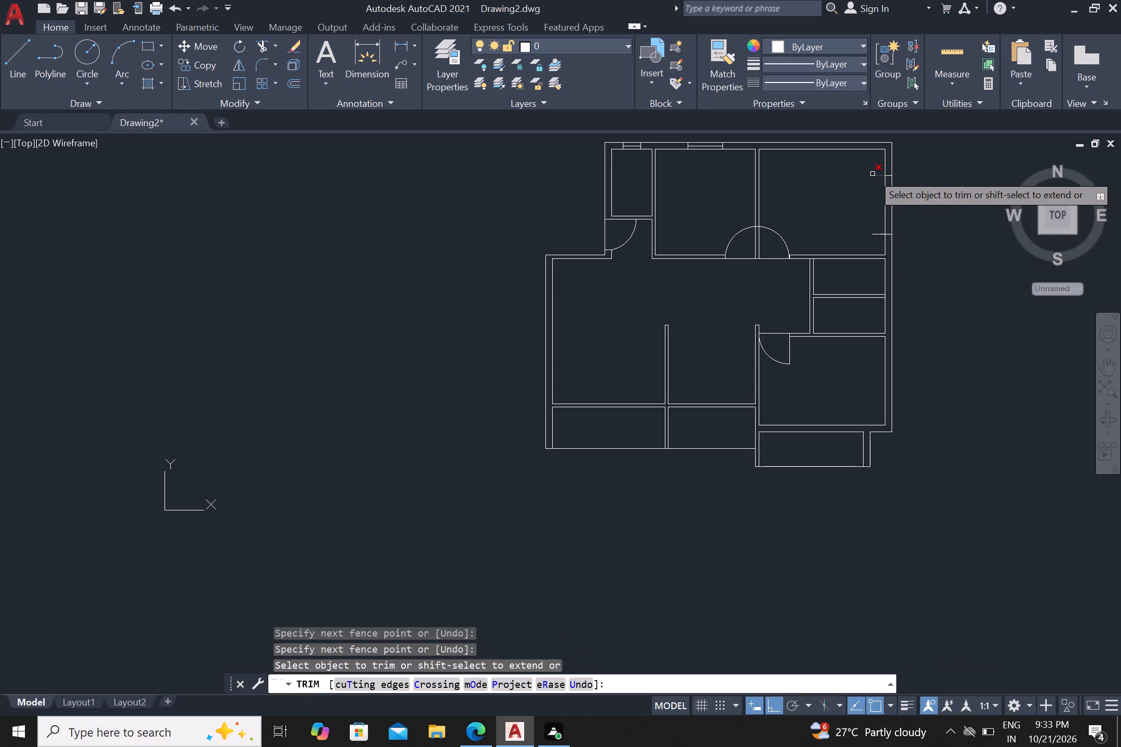
click(876, 170)
click(876, 251)
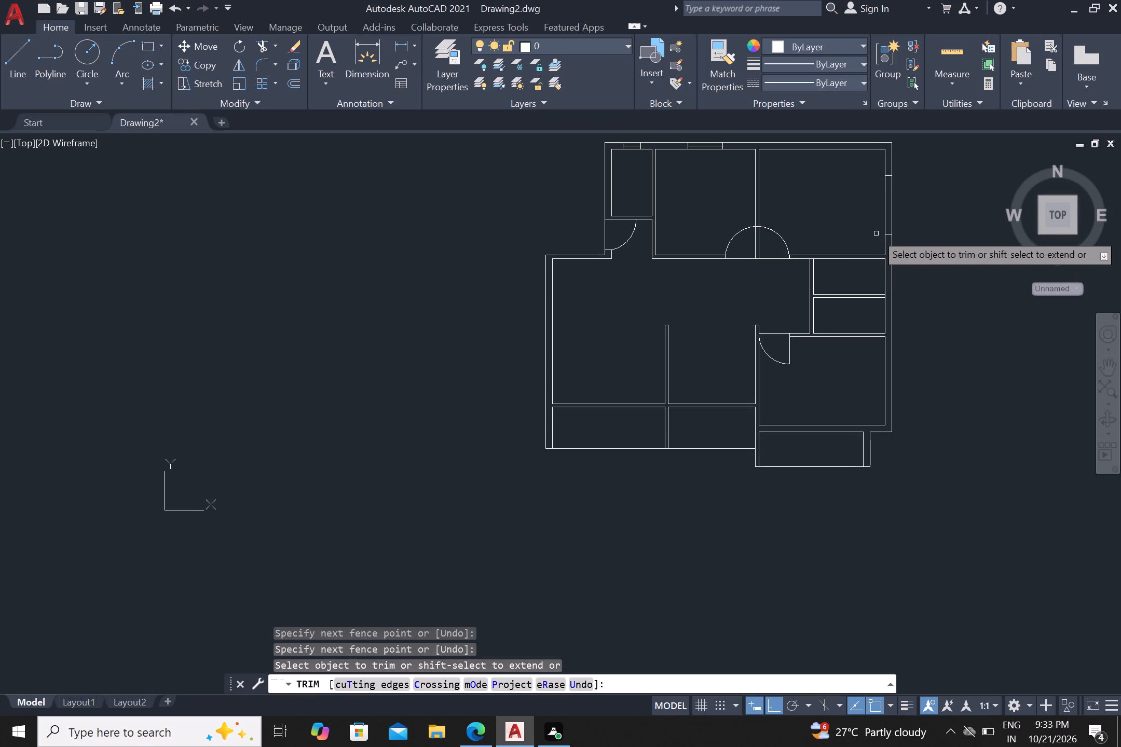
scroll(877, 230, up, 1)
key(Escape)
Draw a vertical window line between the midpoints of the two jambs in the upper right room's right wall.
key(l)
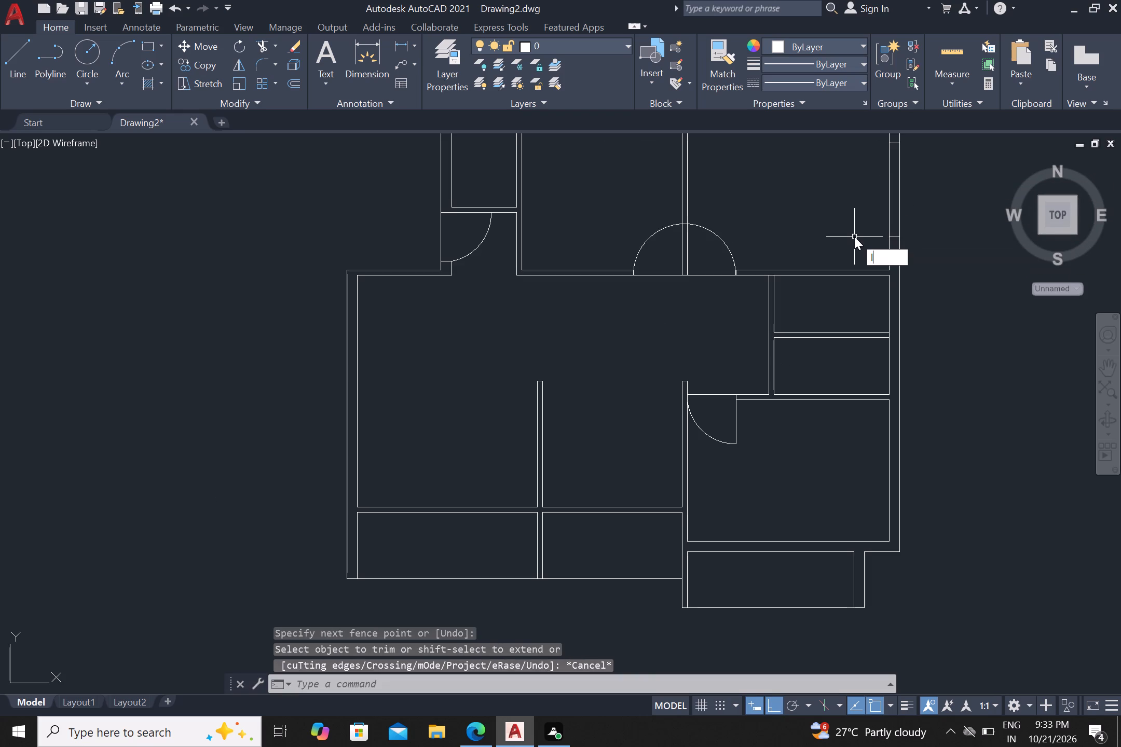
key(Return)
scroll(894, 218, up, 1)
middle_drag(903, 237, 898, 338)
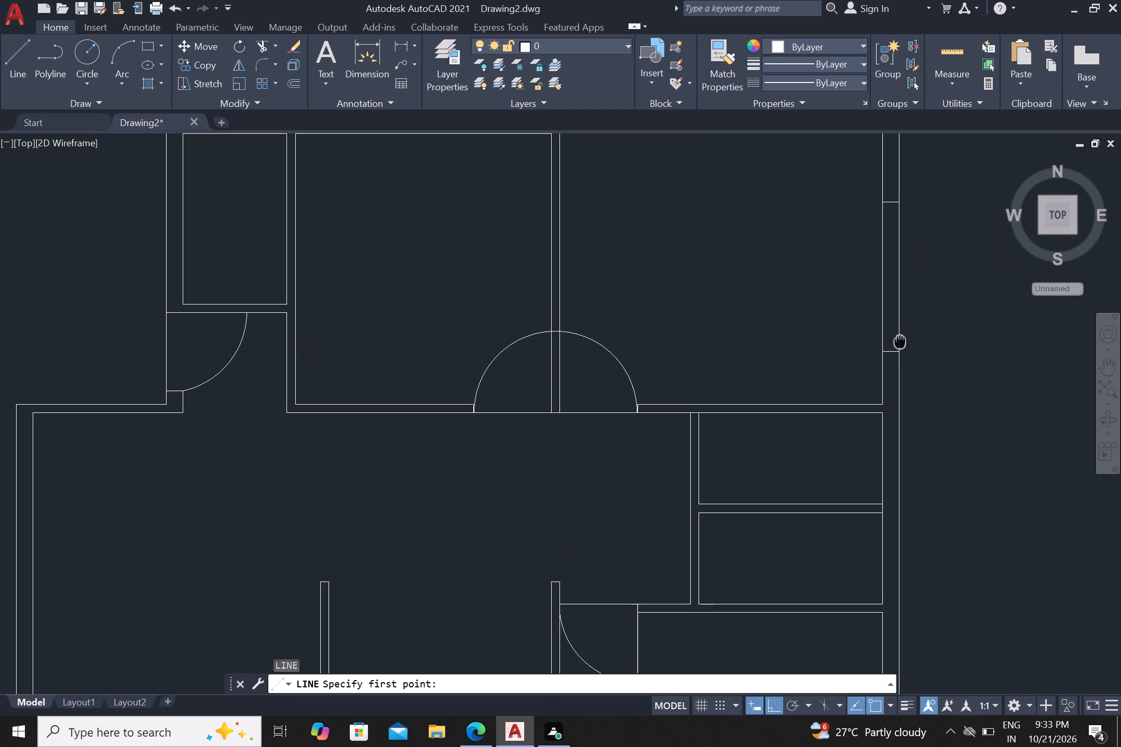
middle_drag(898, 338, 899, 339)
drag(896, 206, 898, 224)
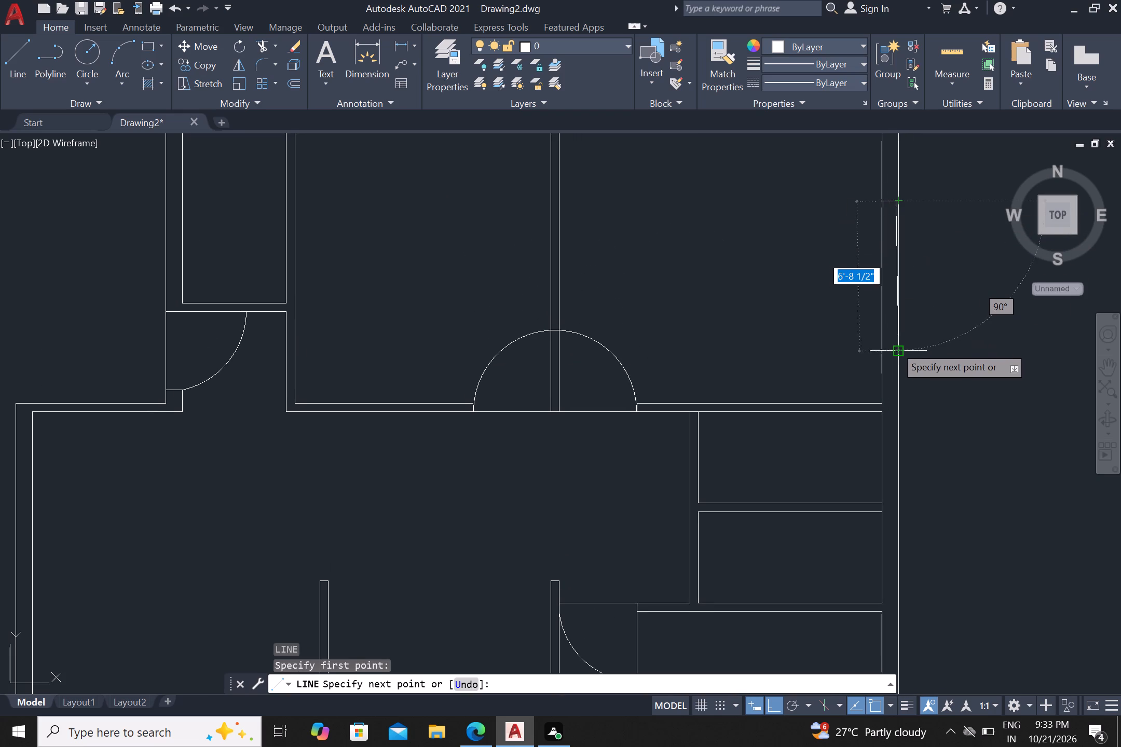
key(Escape)
key(Return)
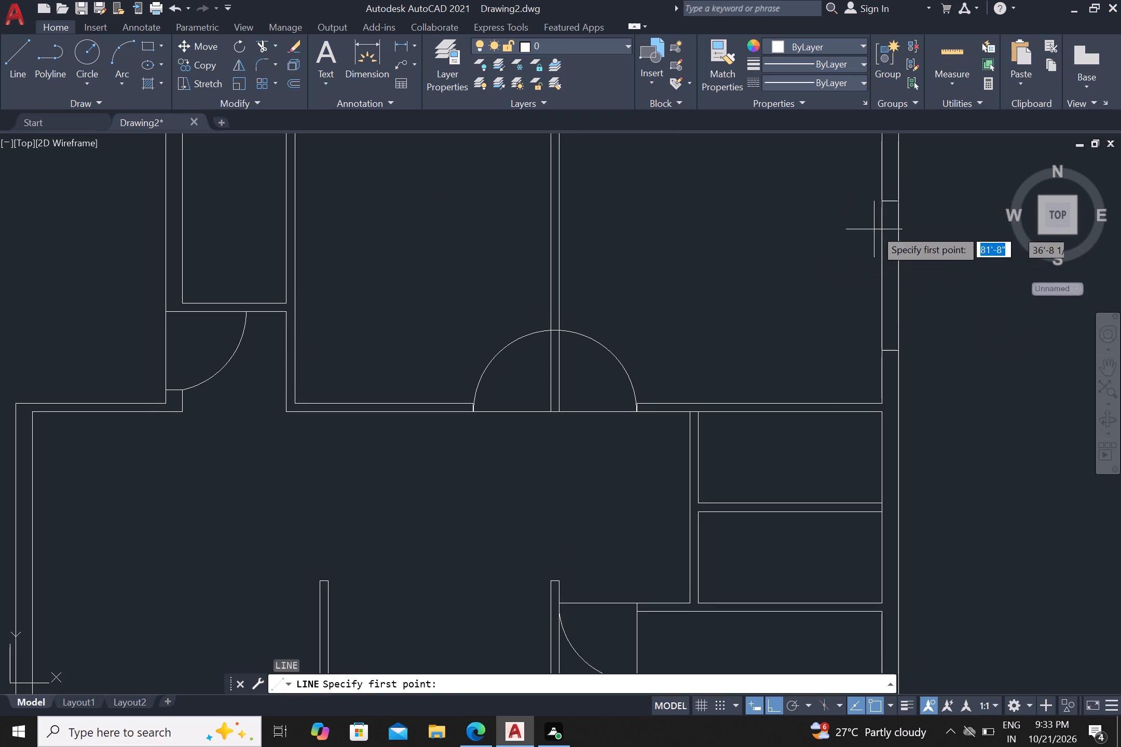
drag(889, 201, 895, 233)
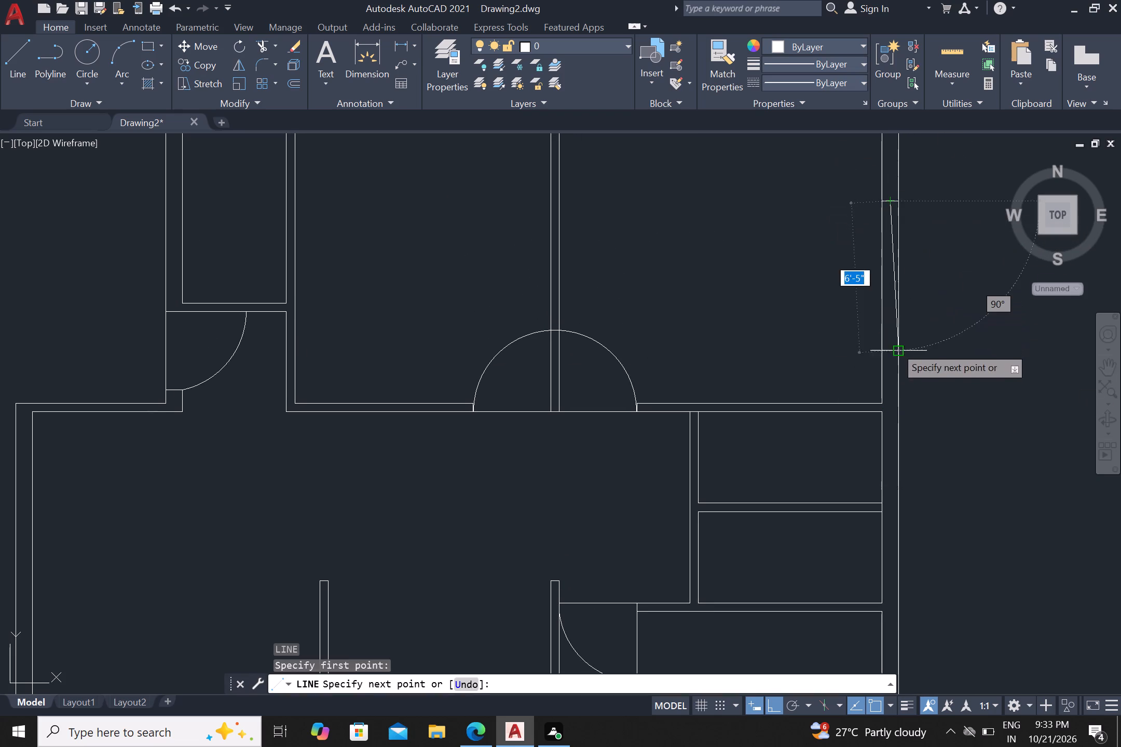
click(888, 345)
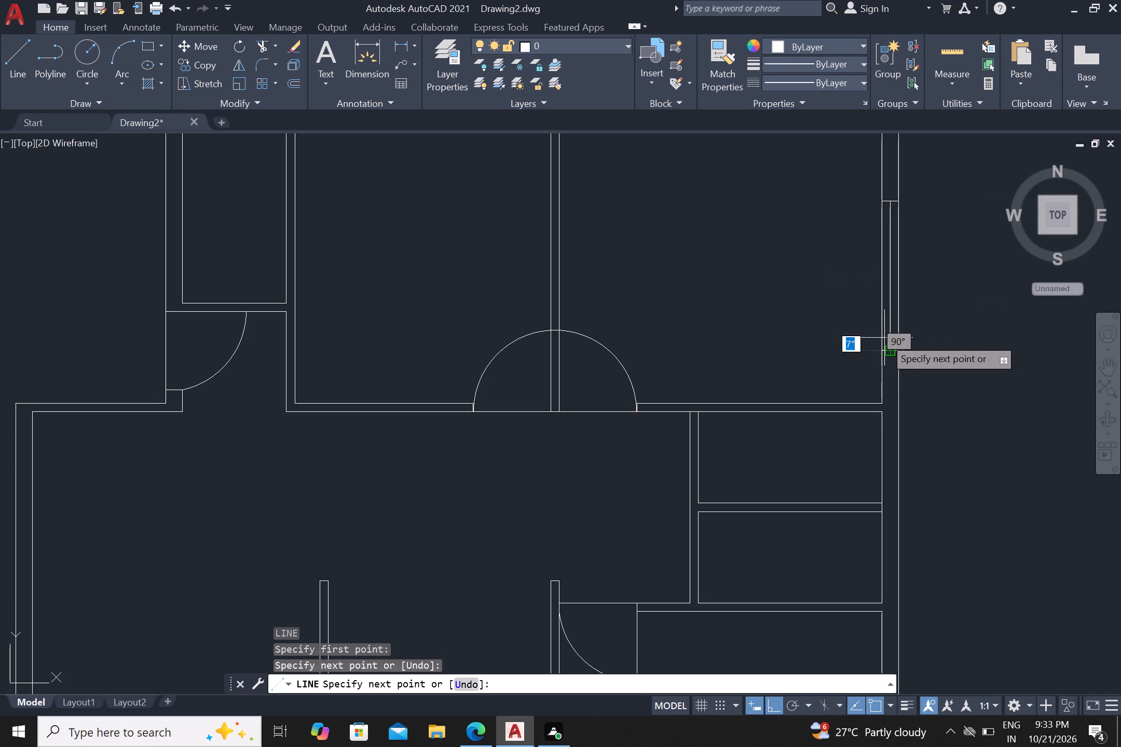
key(Escape)
Draw two horizontal jamb lines about 6'-11" apart across the lower right room's right outer wall.
scroll(892, 328, down, 3)
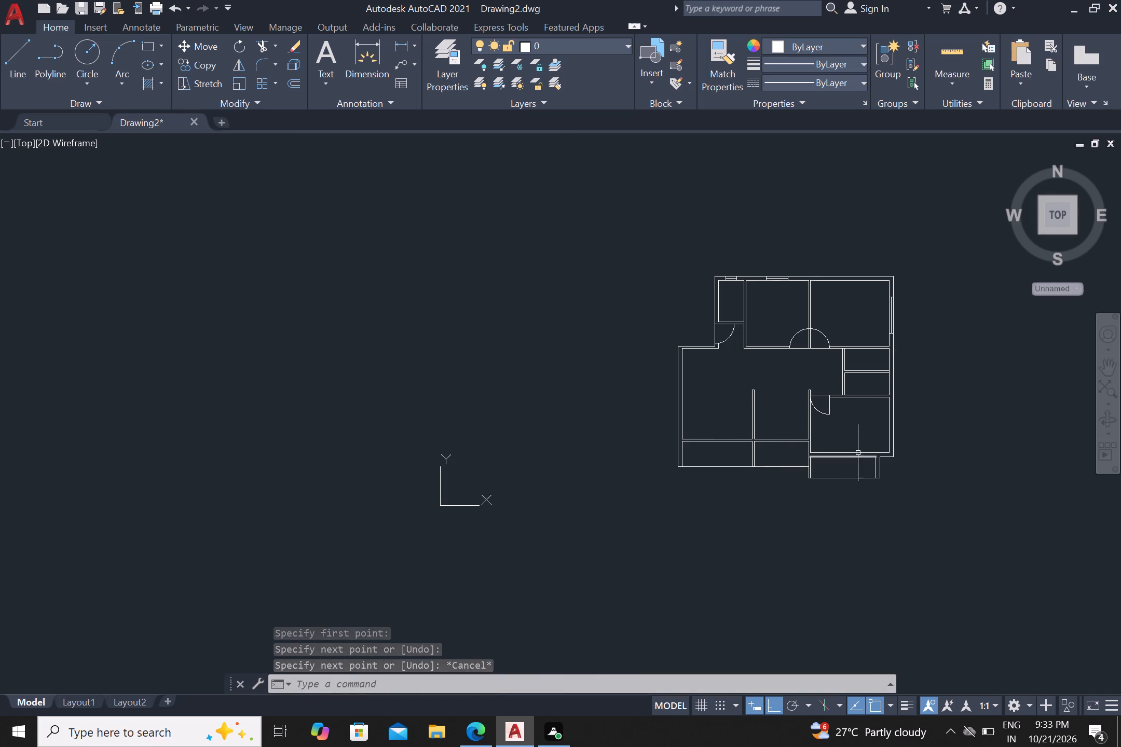
scroll(859, 446, up, 1)
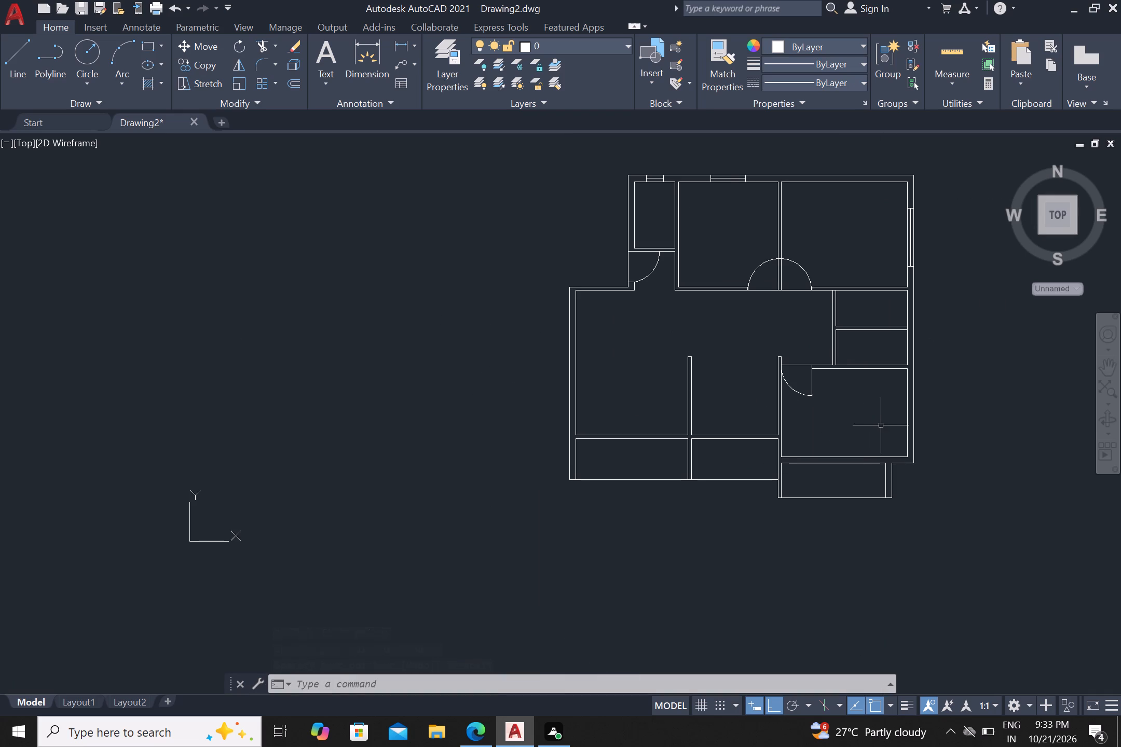
scroll(891, 420, up, 1)
key(Escape)
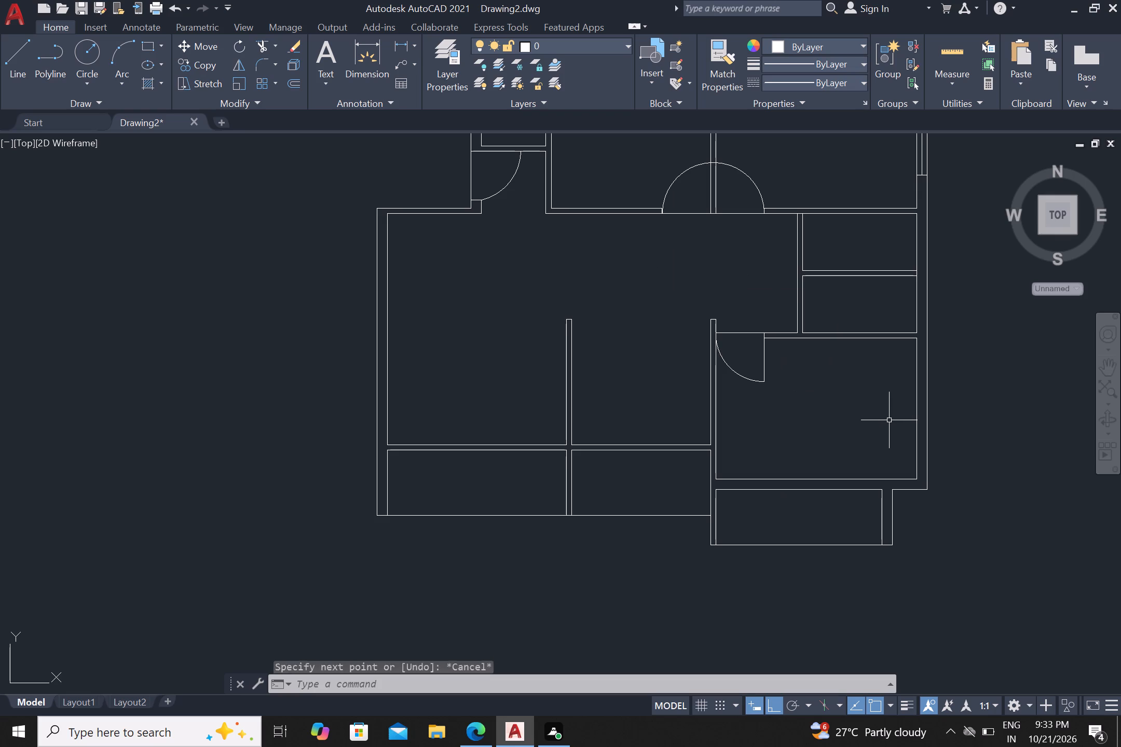
key(l)
key(Return)
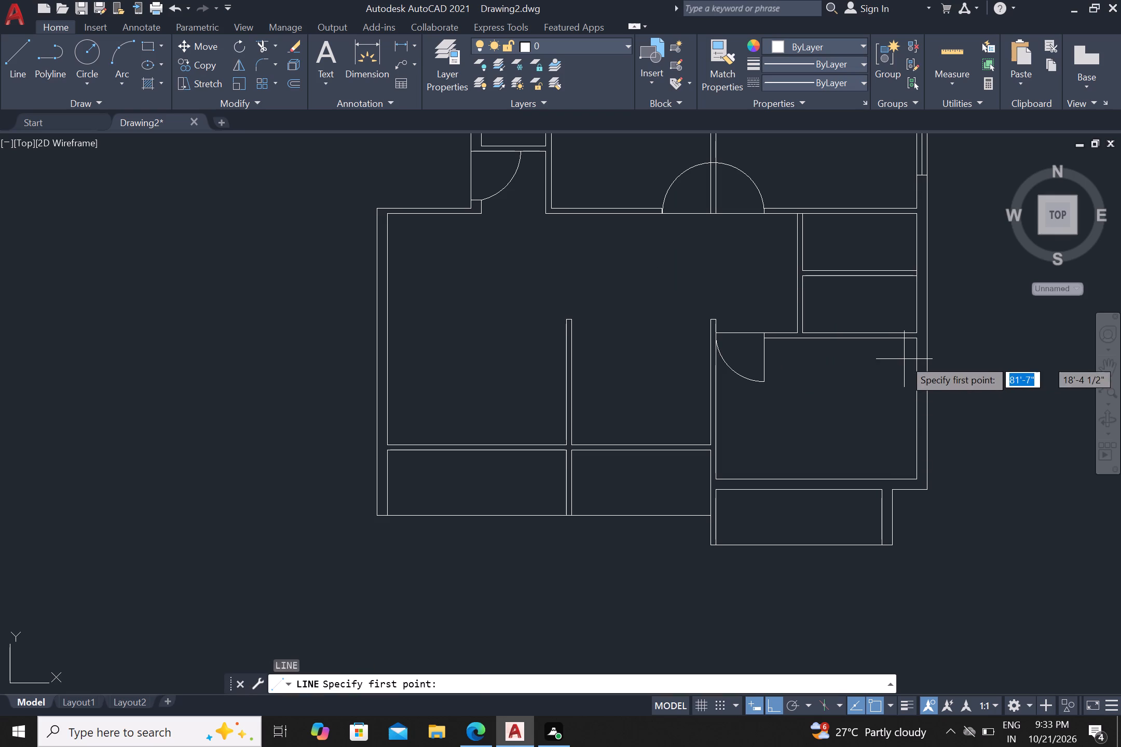
click(907, 359)
click(935, 365)
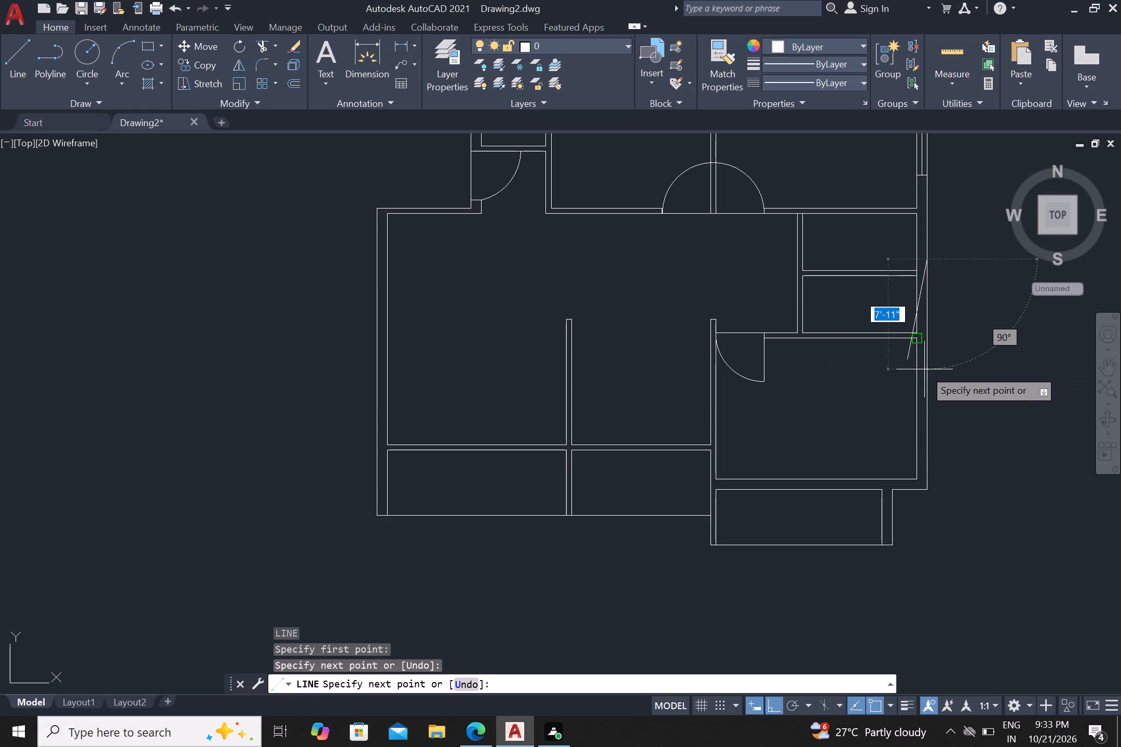
key(ctrl+z)
click(974, 373)
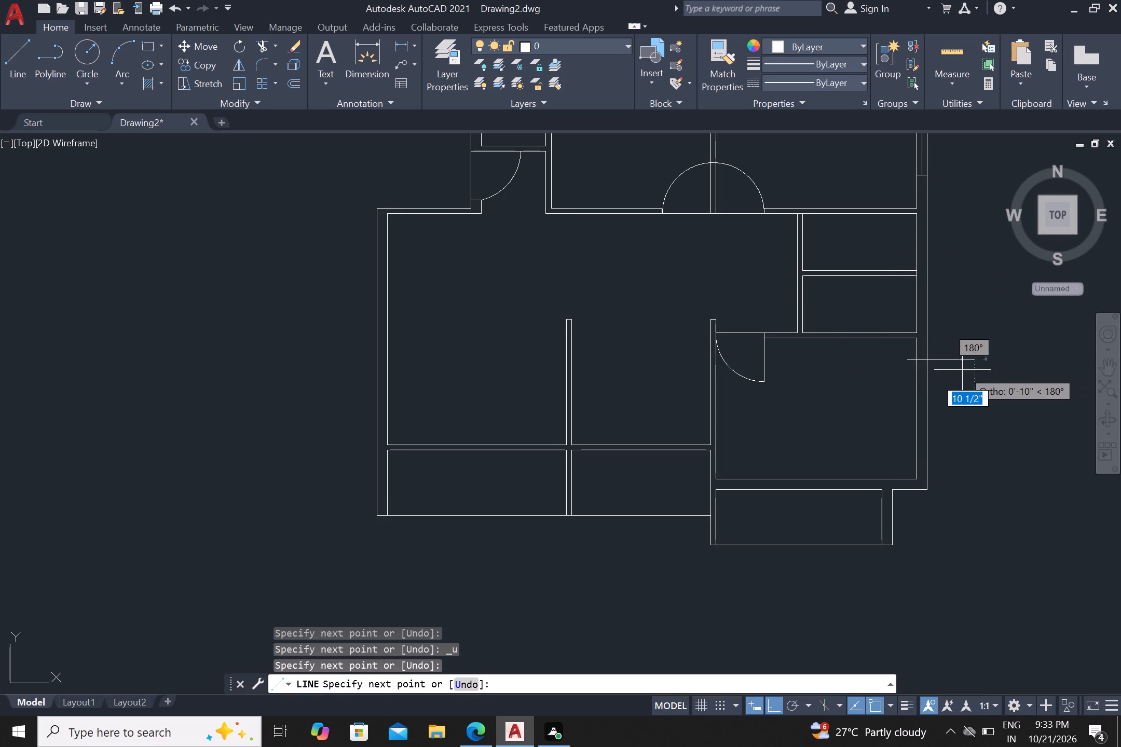
key(Escape)
key(Return)
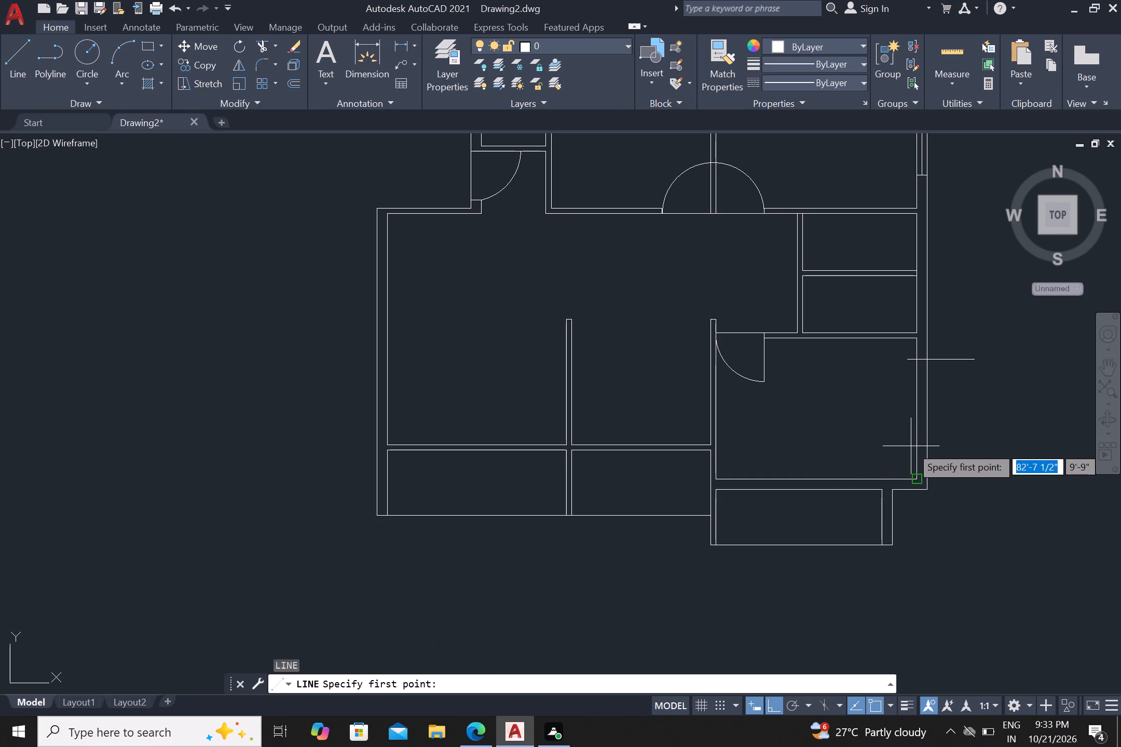
click(907, 455)
click(965, 444)
key(Return)
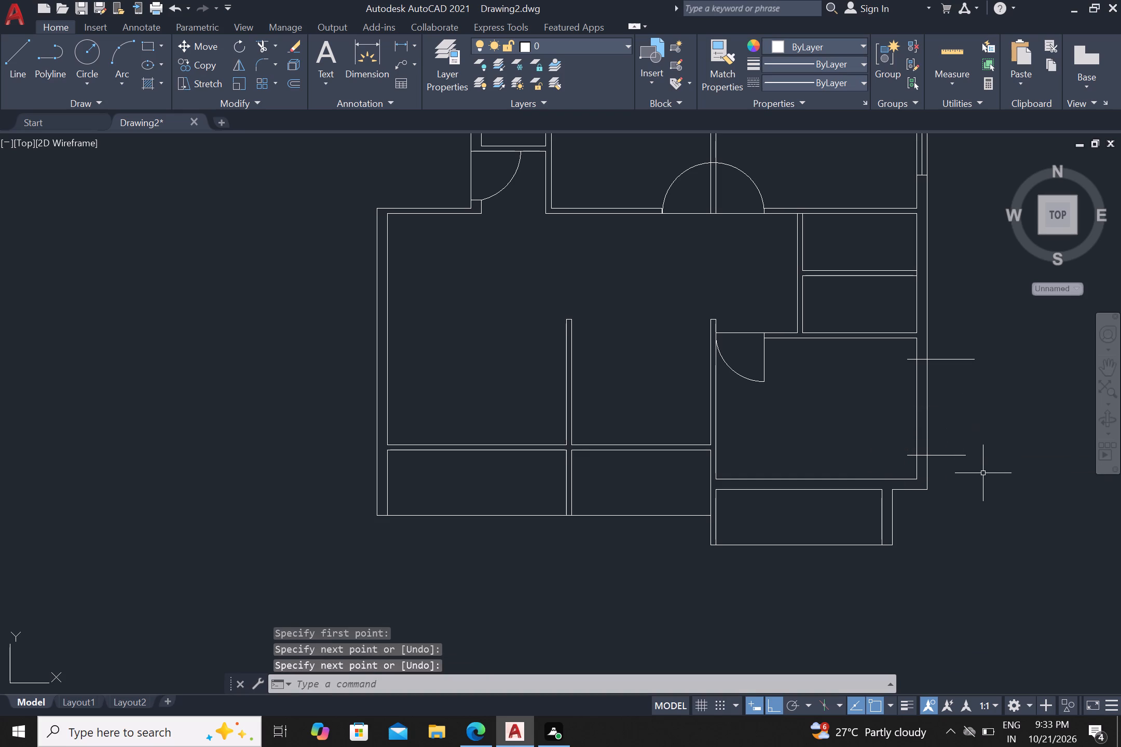
Trim the lower right room's two jamb lines to the inner and outer faces of the right outer wall.
text(tr)
key(Return)
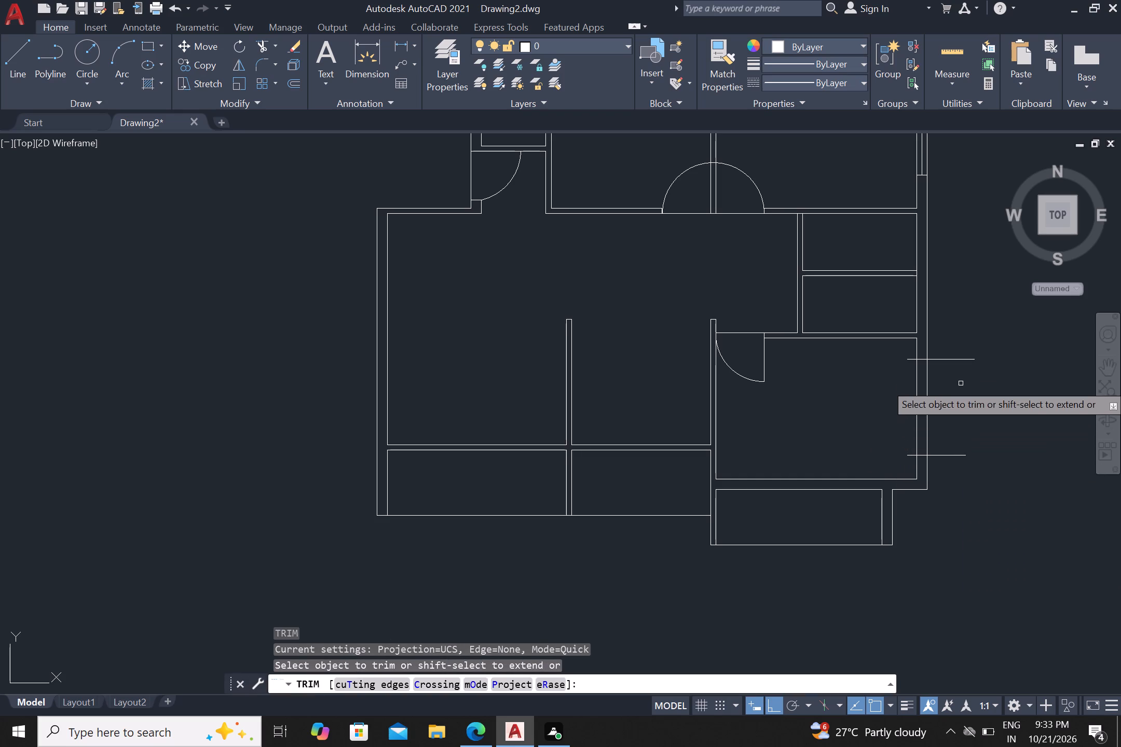
click(950, 342)
drag(943, 489, 945, 482)
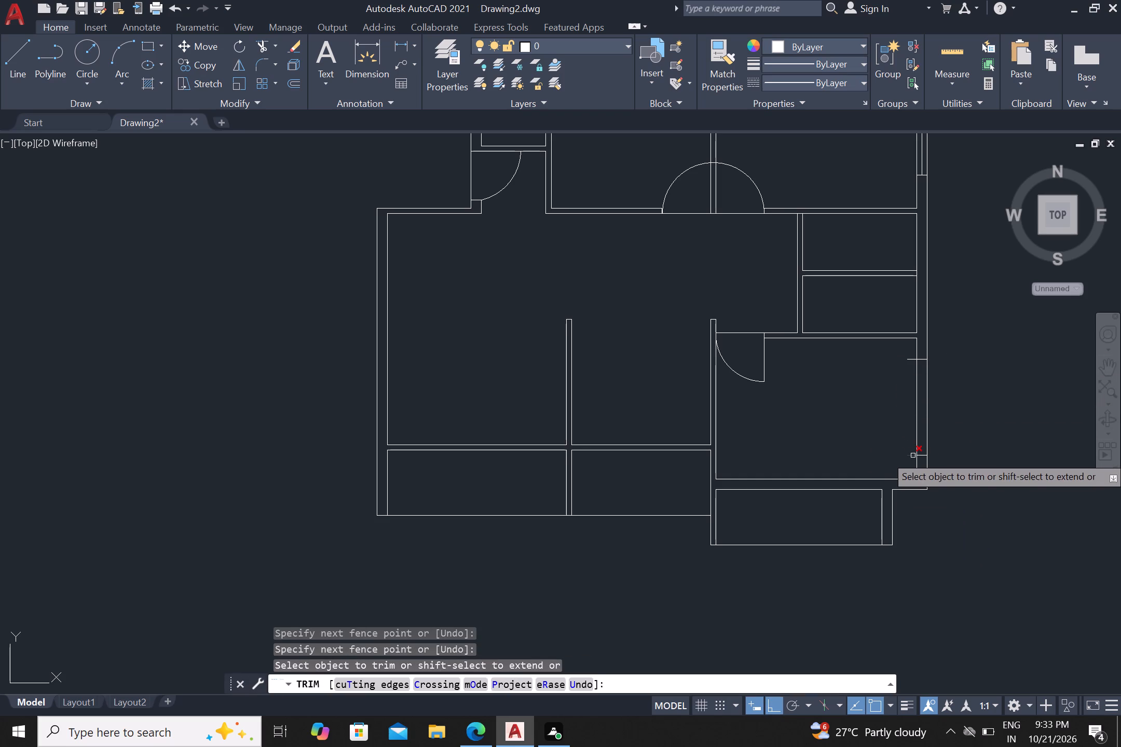
drag(912, 457, 914, 462)
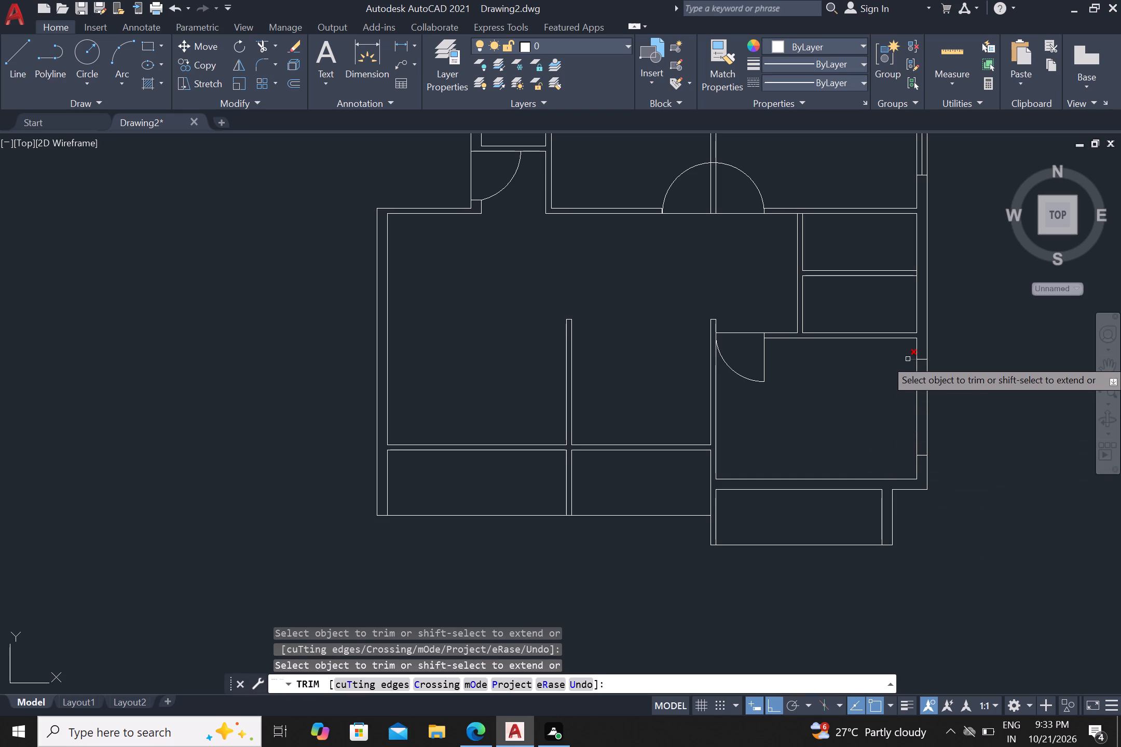
click(908, 359)
key(Escape)
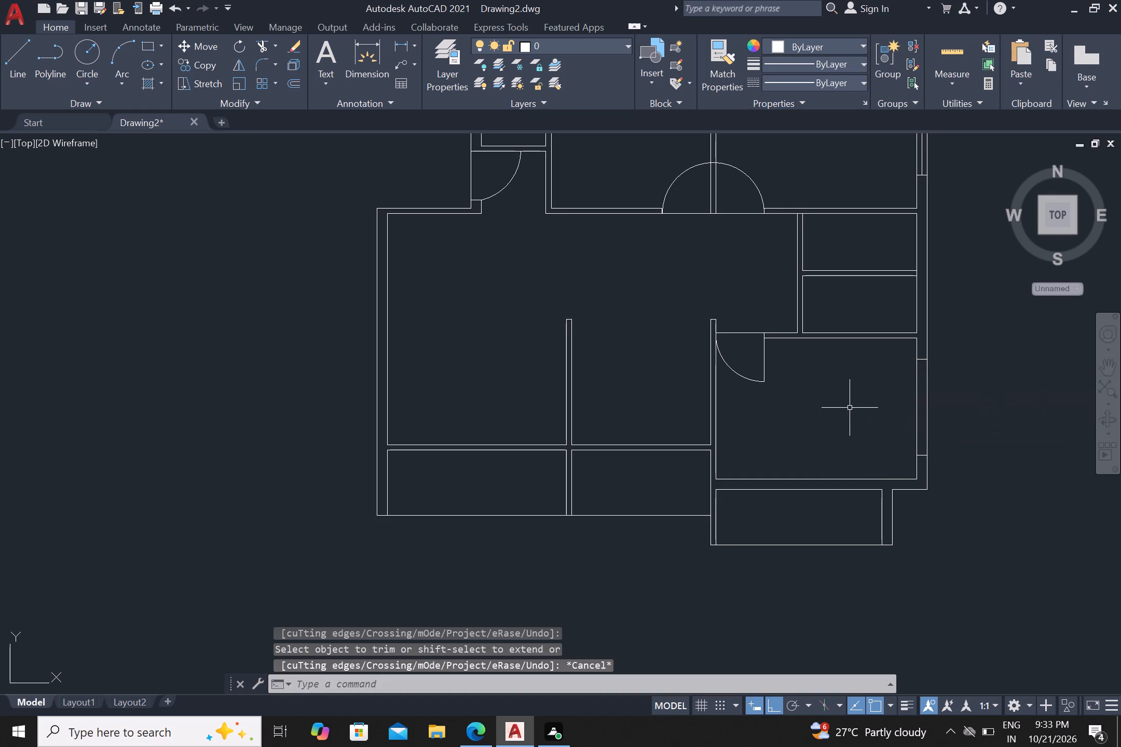
Draw a vertical window line between the midpoints of the two jambs in the lower right room's right wall.
key(l)
key(Return)
scroll(947, 391, up, 1)
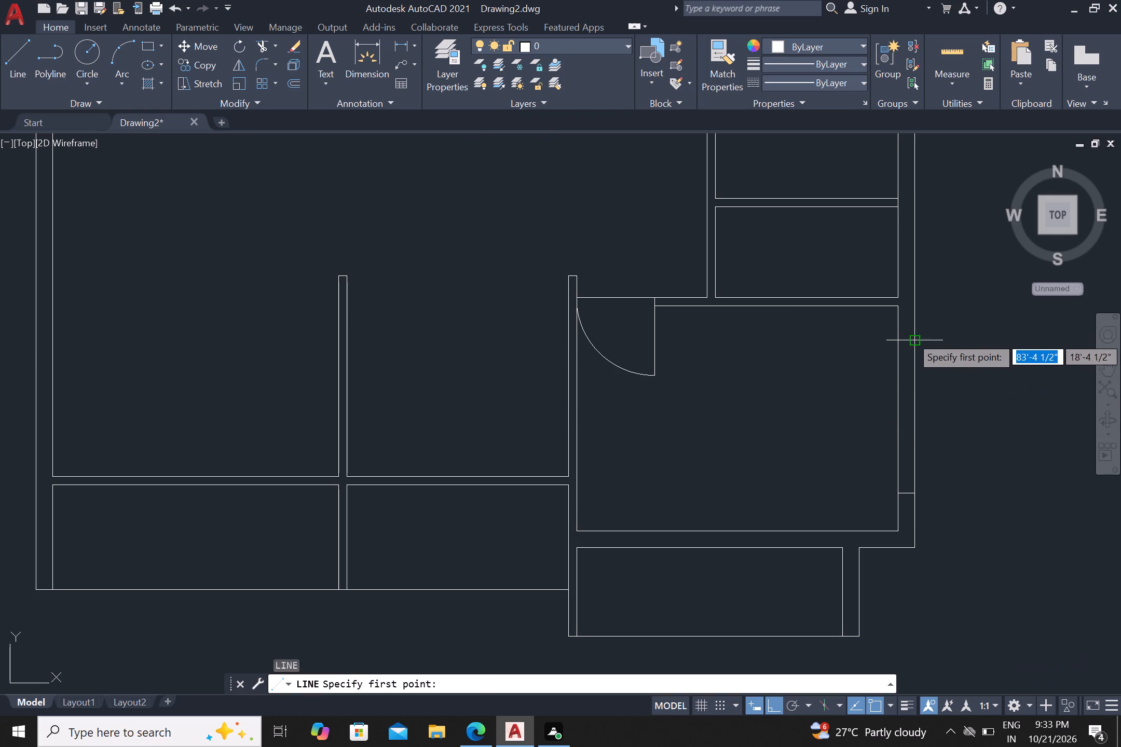
click(907, 342)
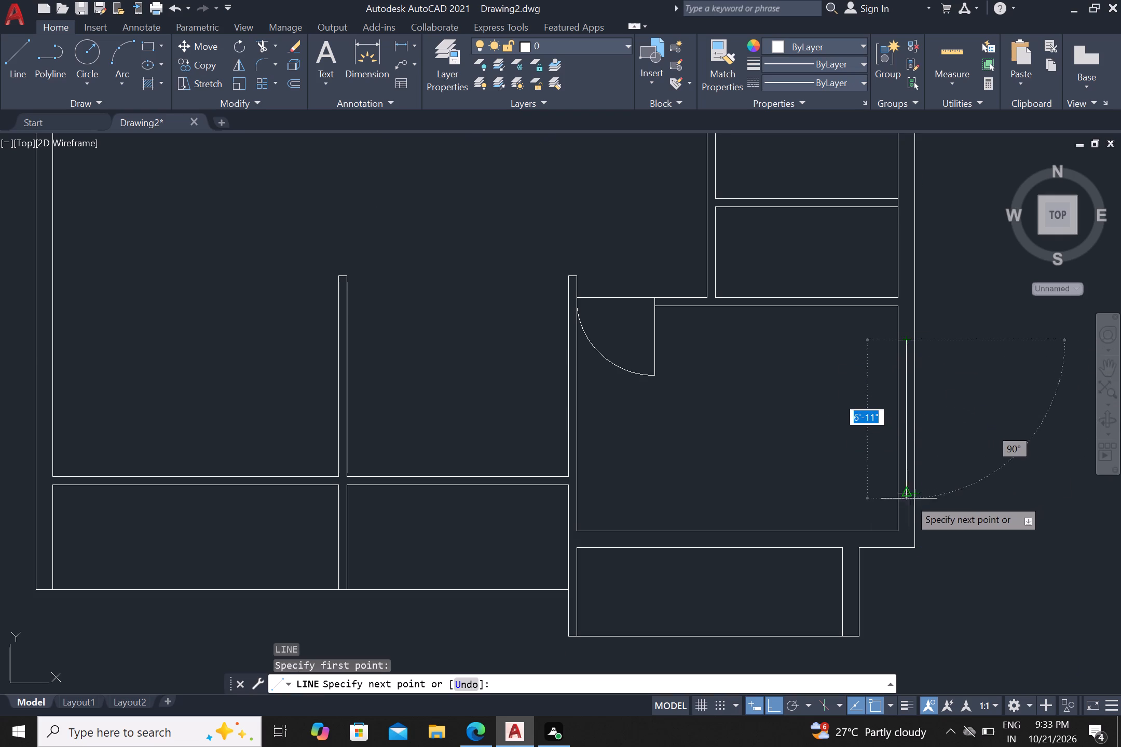
scroll(902, 506, up, 2)
click(908, 475)
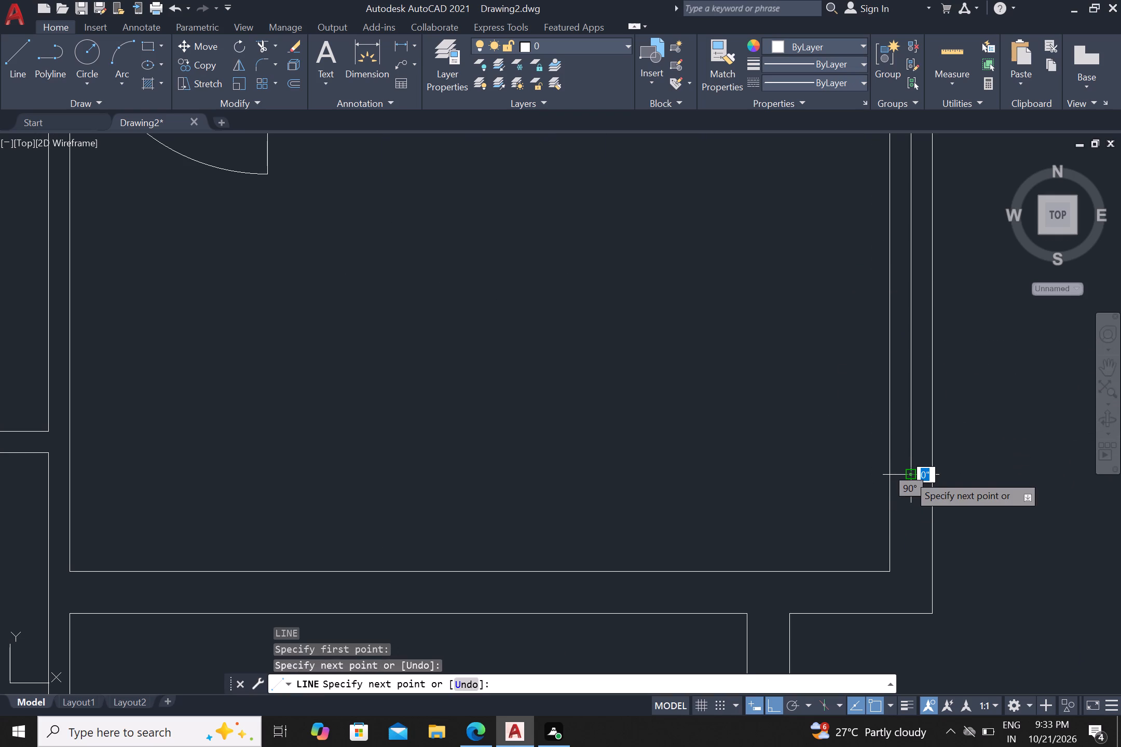
key(Escape)
Draw a vertical line across the wall between the lower right room and the narrow space below it, near its left end.
scroll(887, 472, down, 3)
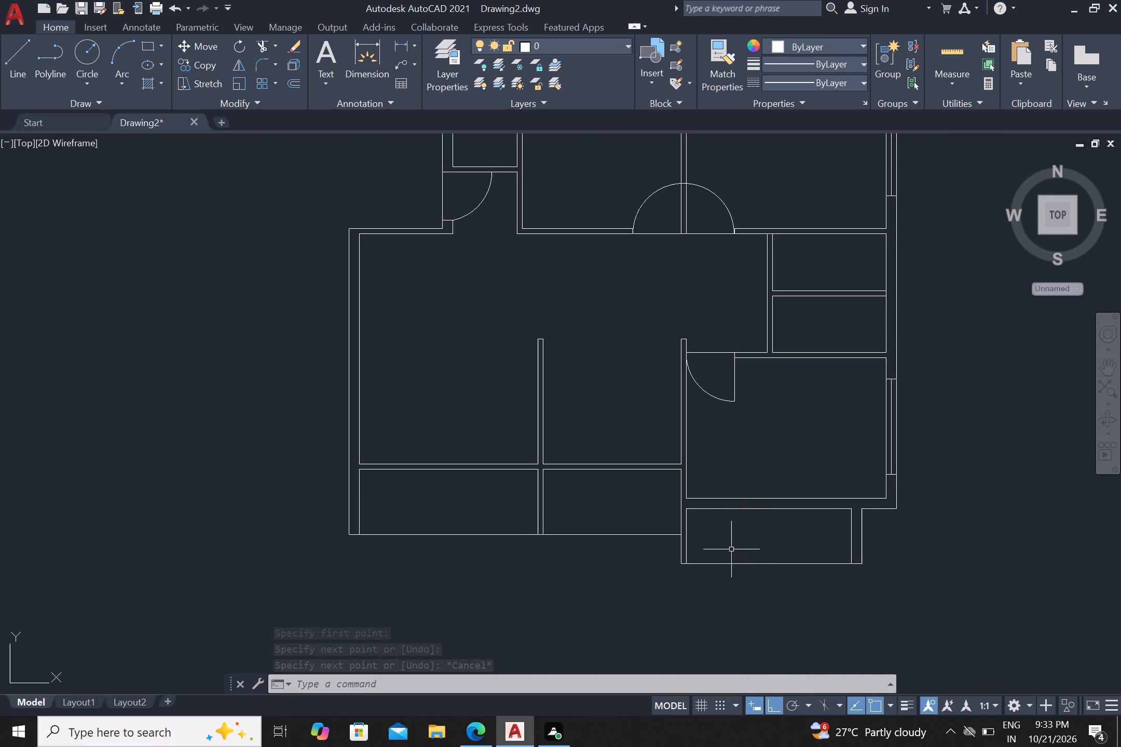
key(Escape)
key(l)
key(Return)
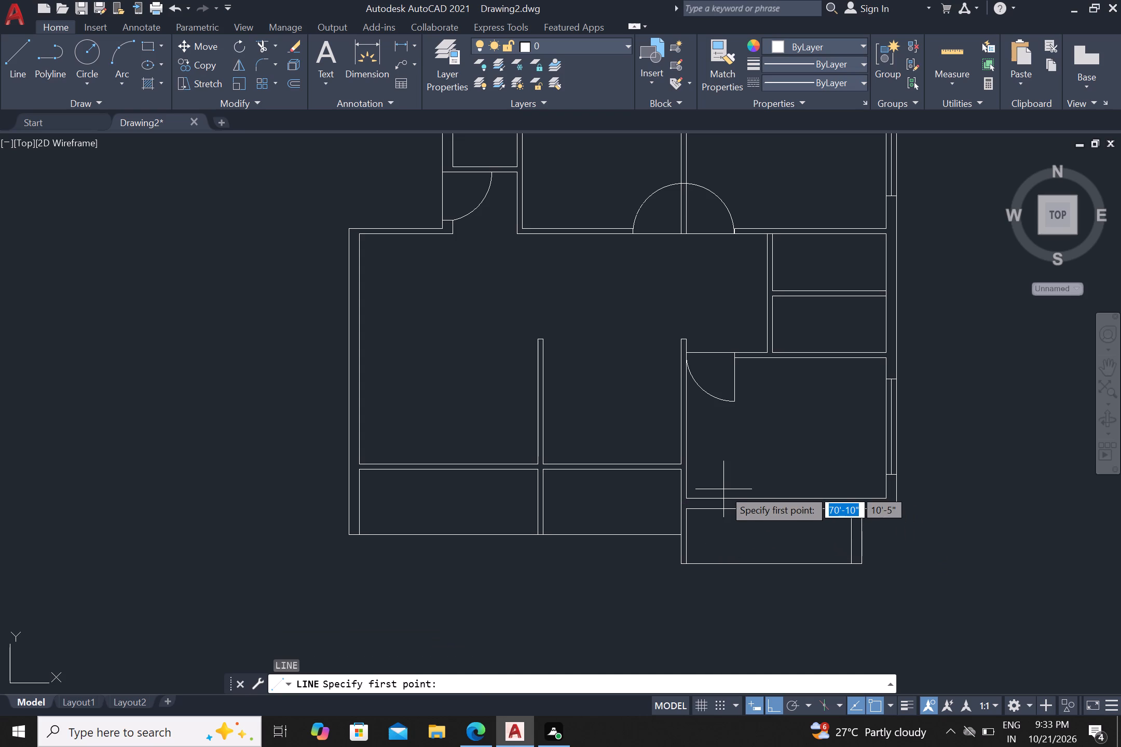
click(723, 489)
click(748, 548)
key(Return)
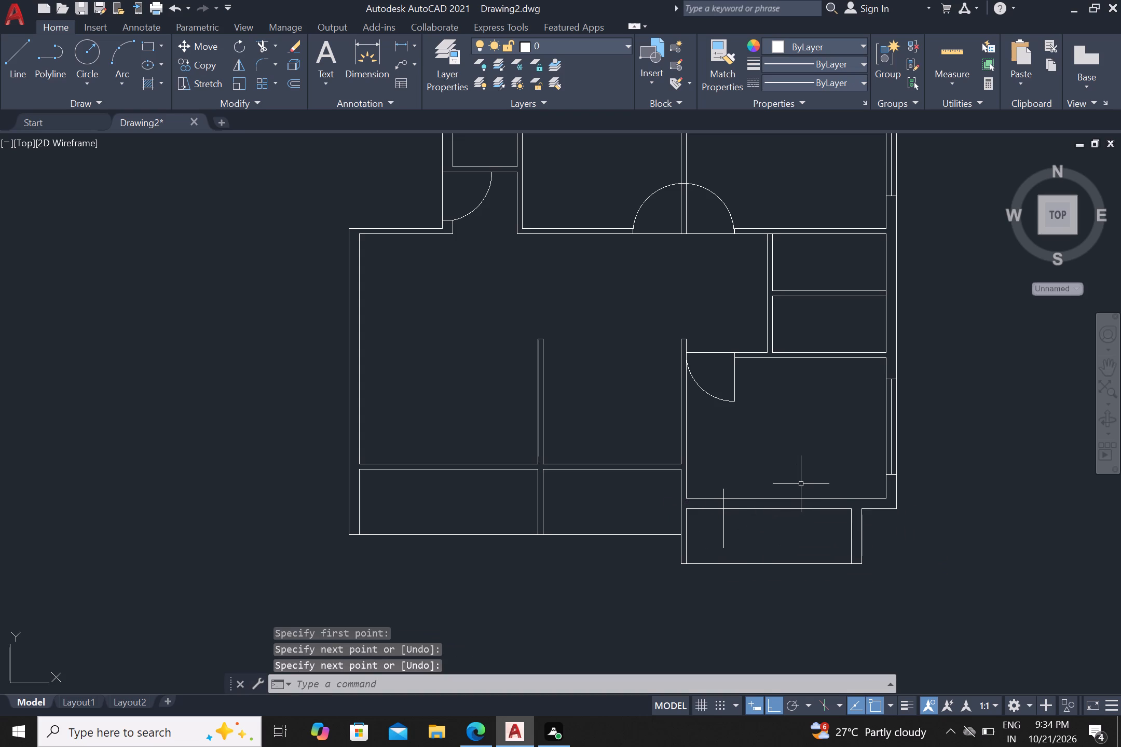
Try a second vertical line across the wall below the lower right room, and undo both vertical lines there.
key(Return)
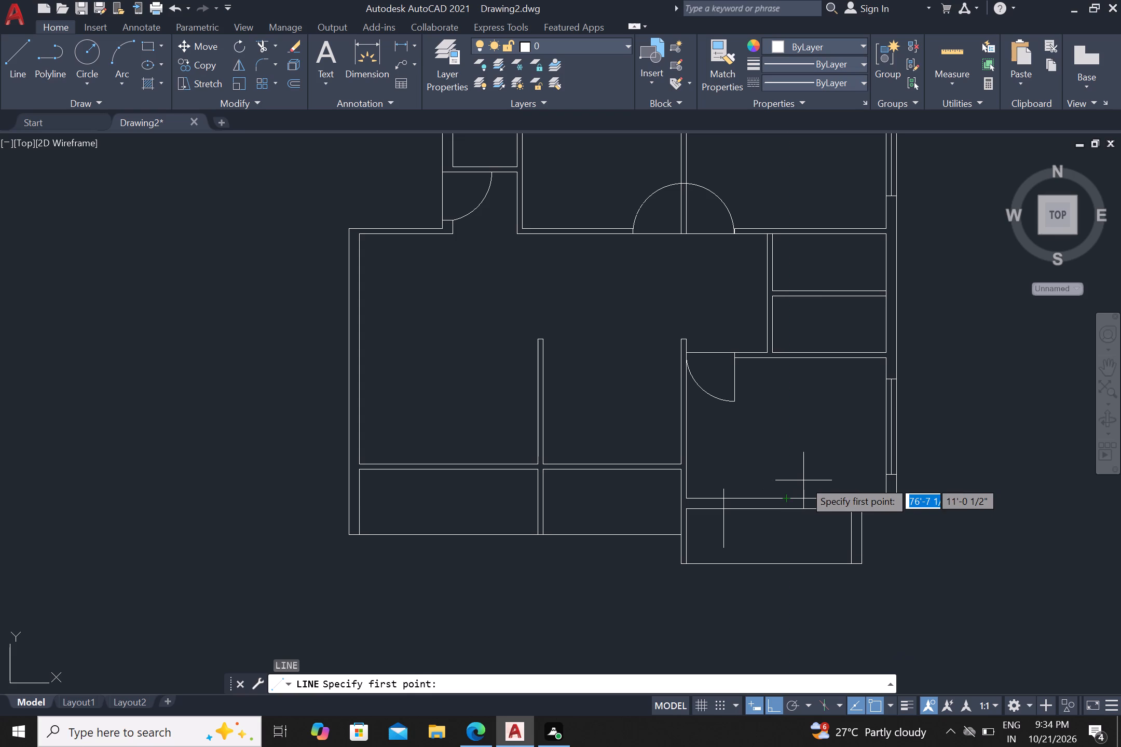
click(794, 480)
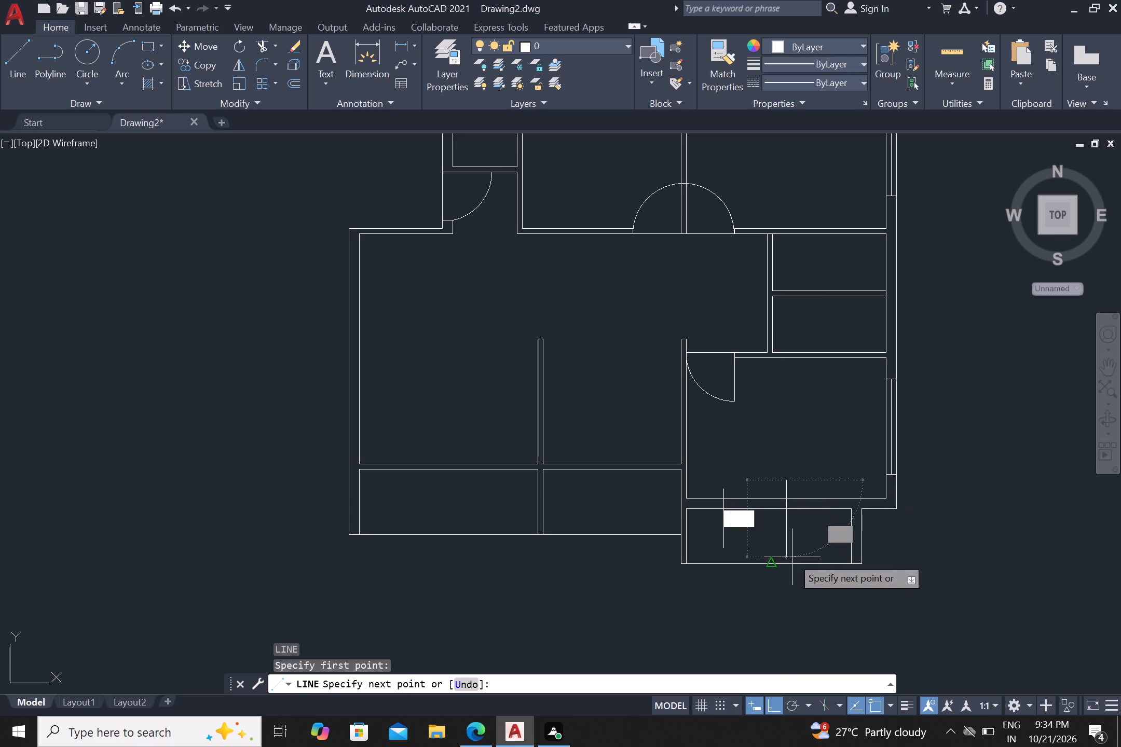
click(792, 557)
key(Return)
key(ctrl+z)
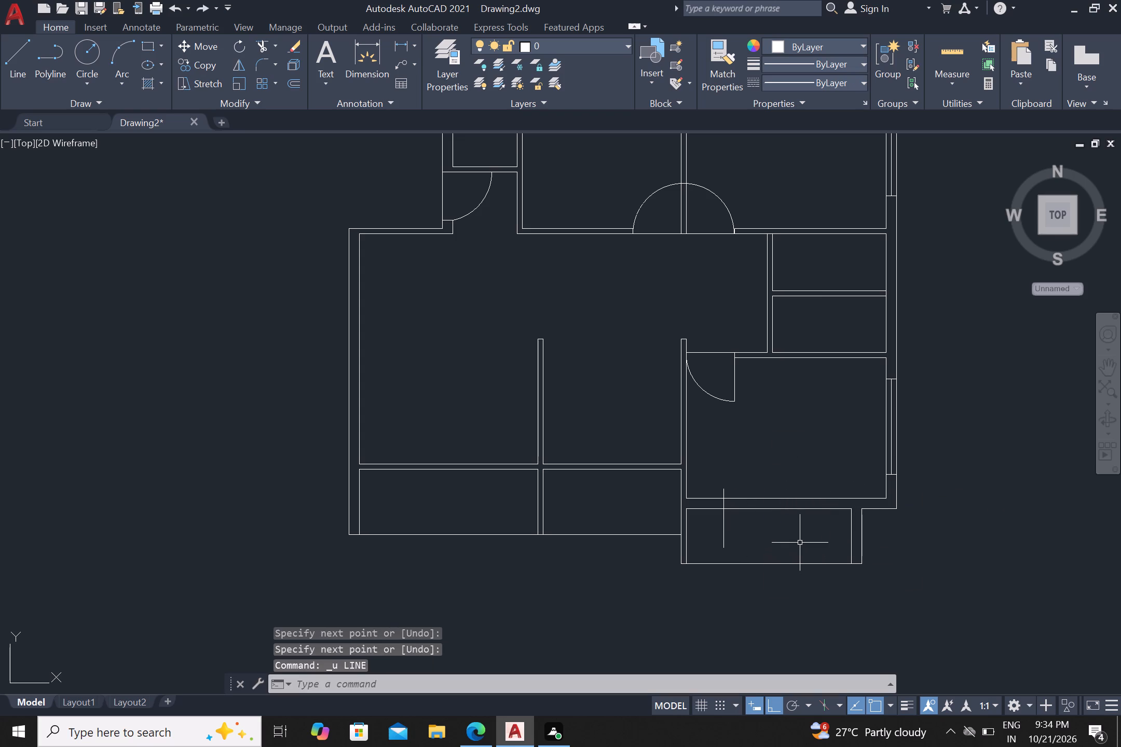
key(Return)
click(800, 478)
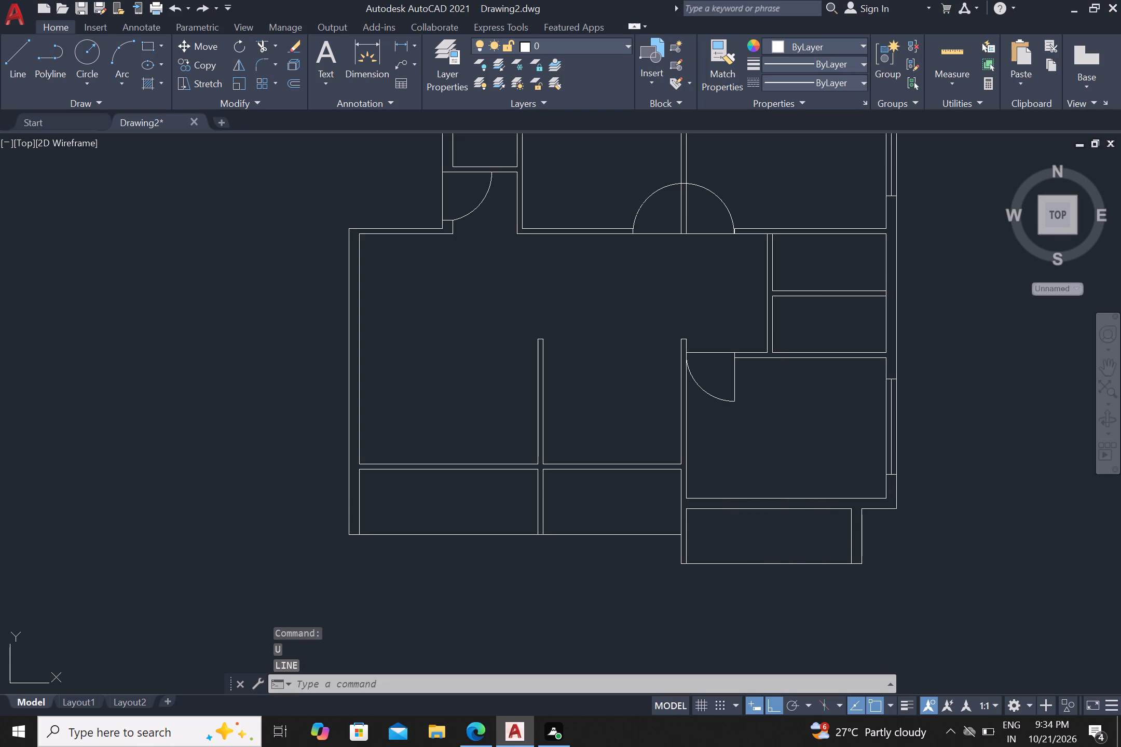
Draw two vertical jamb lines about 5'-1 1/2" apart across the wall between the lower right room and the narrow space below it.
key(l)
key(Return)
drag(711, 478, 714, 486)
click(720, 526)
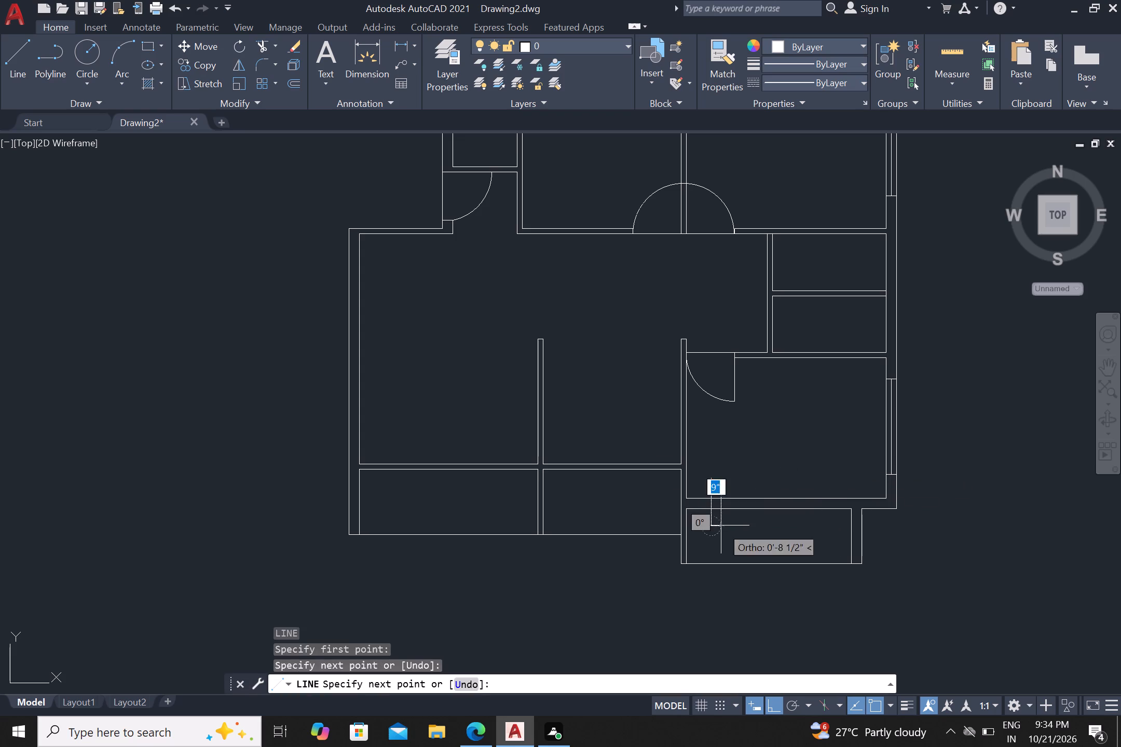
key(Return)
key(Return)
click(782, 480)
click(778, 523)
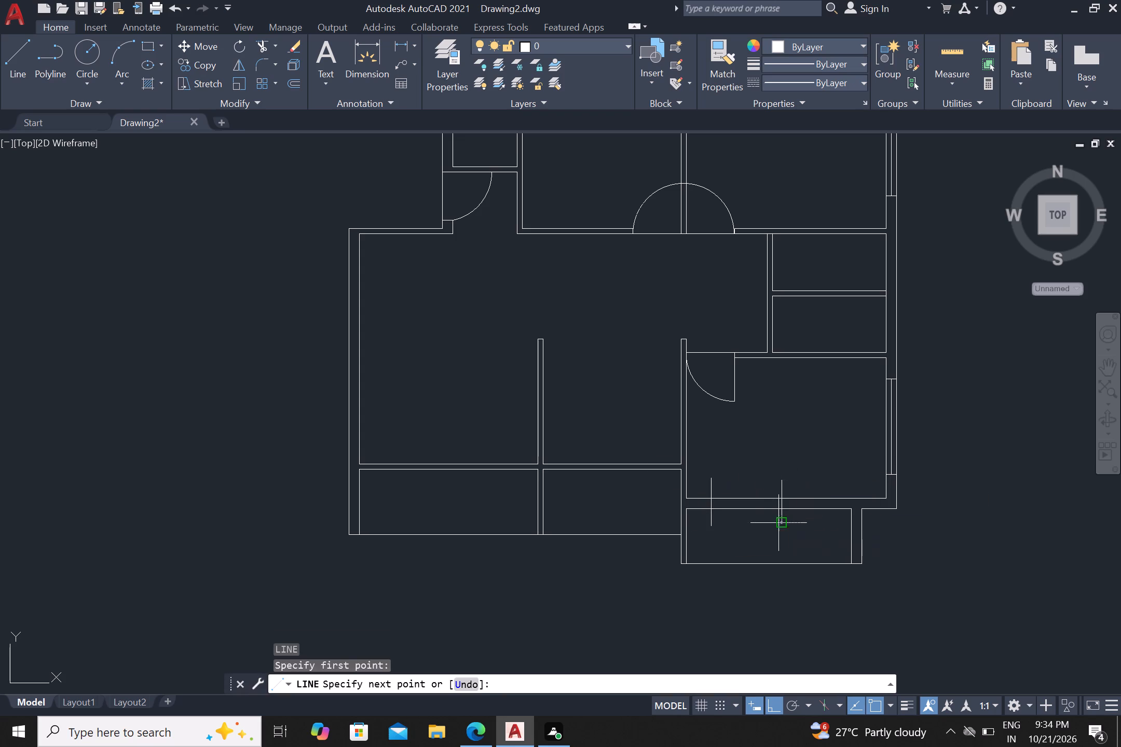
key(Return)
key(Escape)
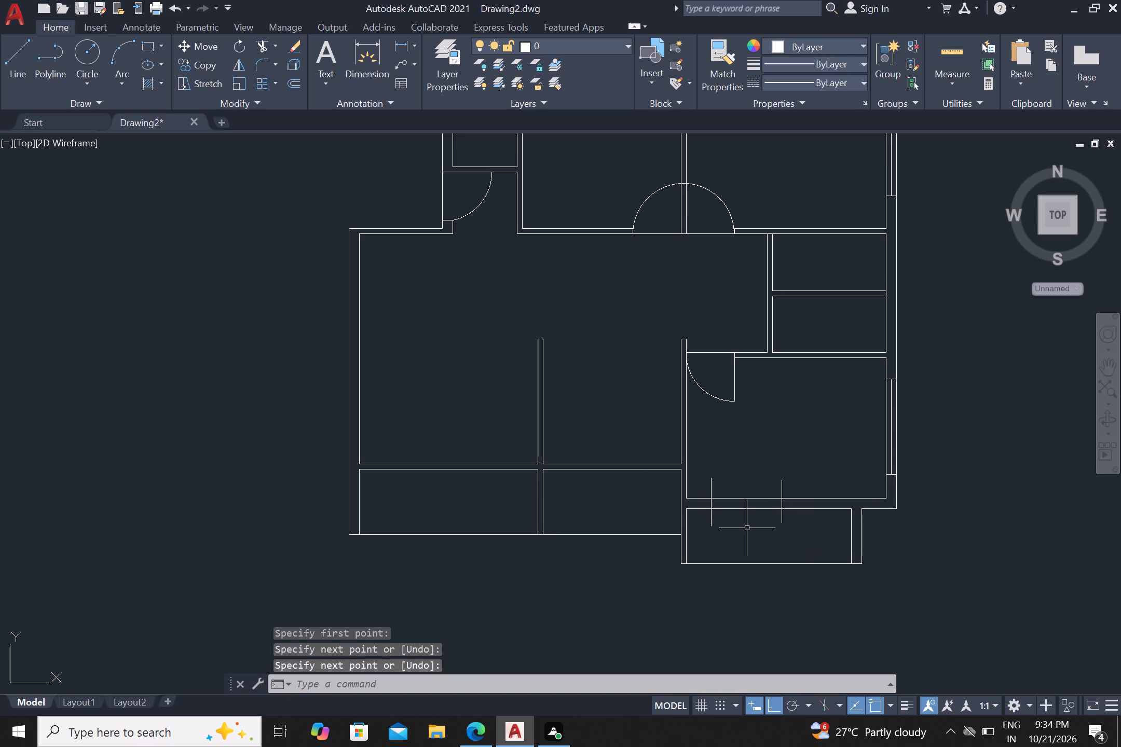
Trim both jamb lines to the two faces of the wall below the lower right room.
text(tr)
key(Return)
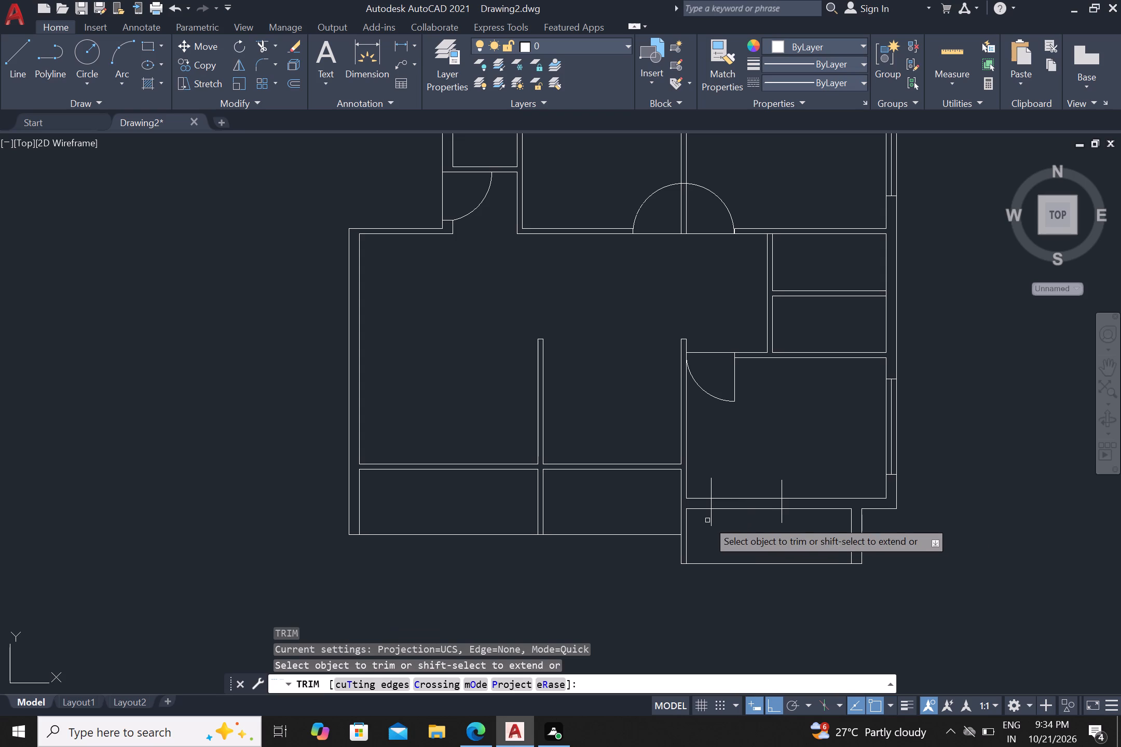
click(707, 520)
click(791, 517)
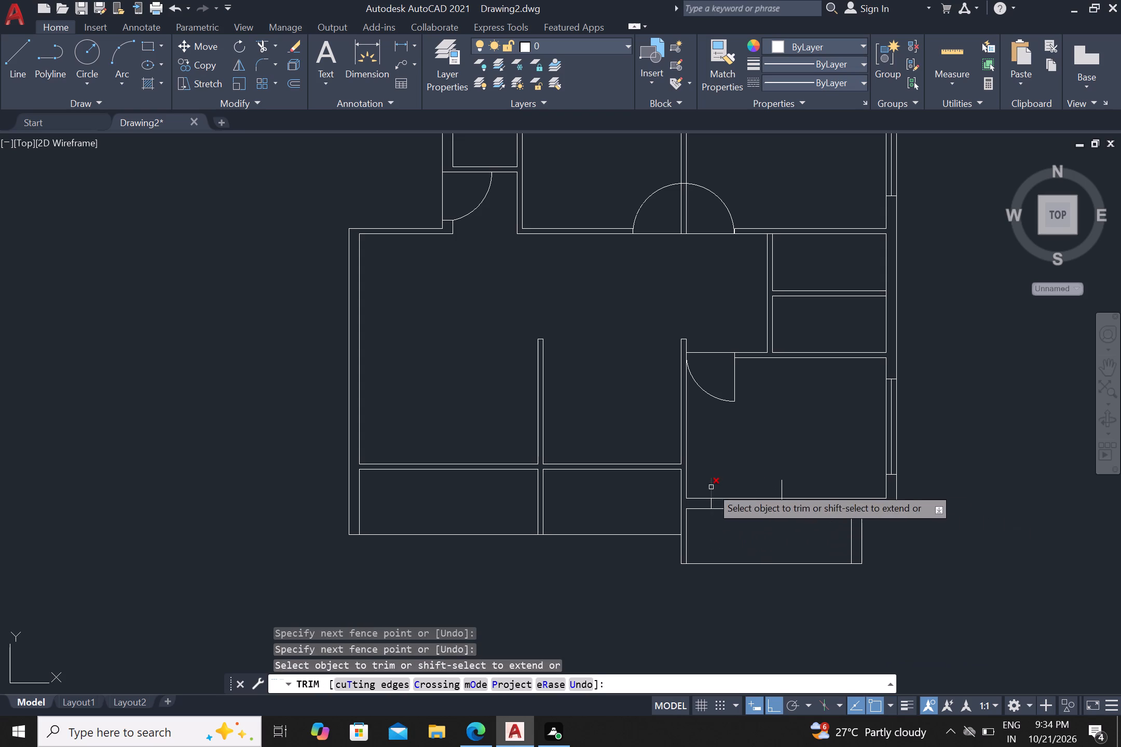
click(706, 488)
click(799, 480)
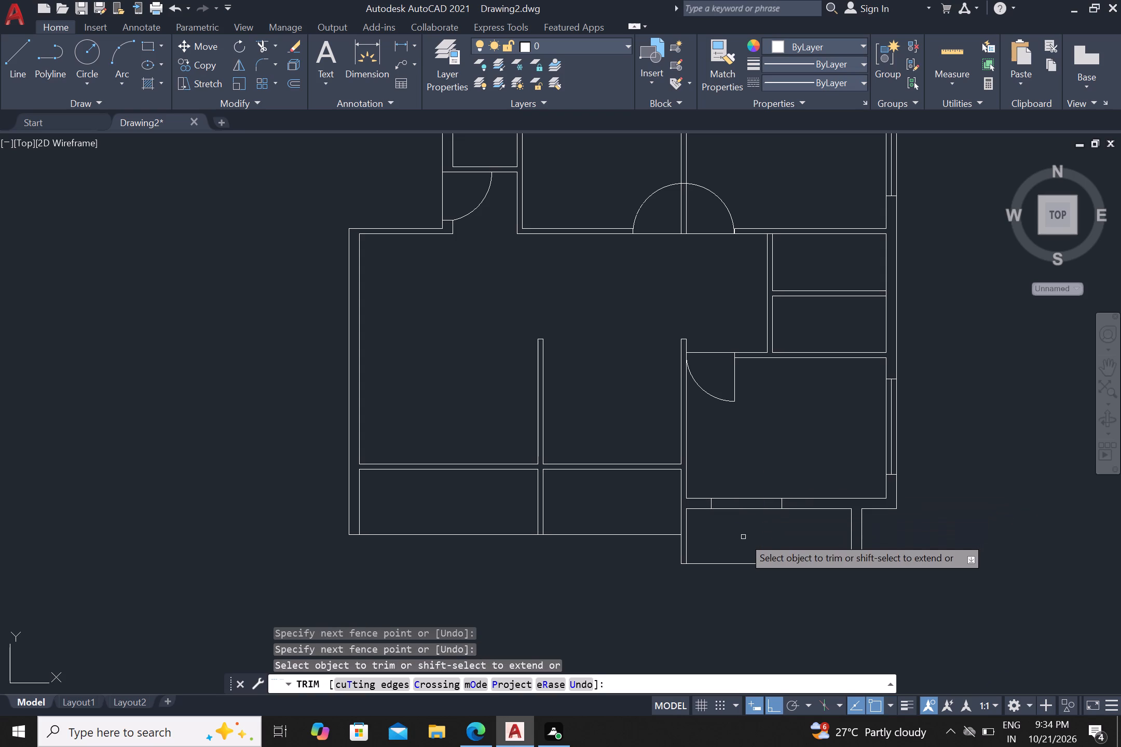
key(Escape)
Draw a horizontal window line between the midpoints of the two jambs in the lower right room's bottom wall.
key(l)
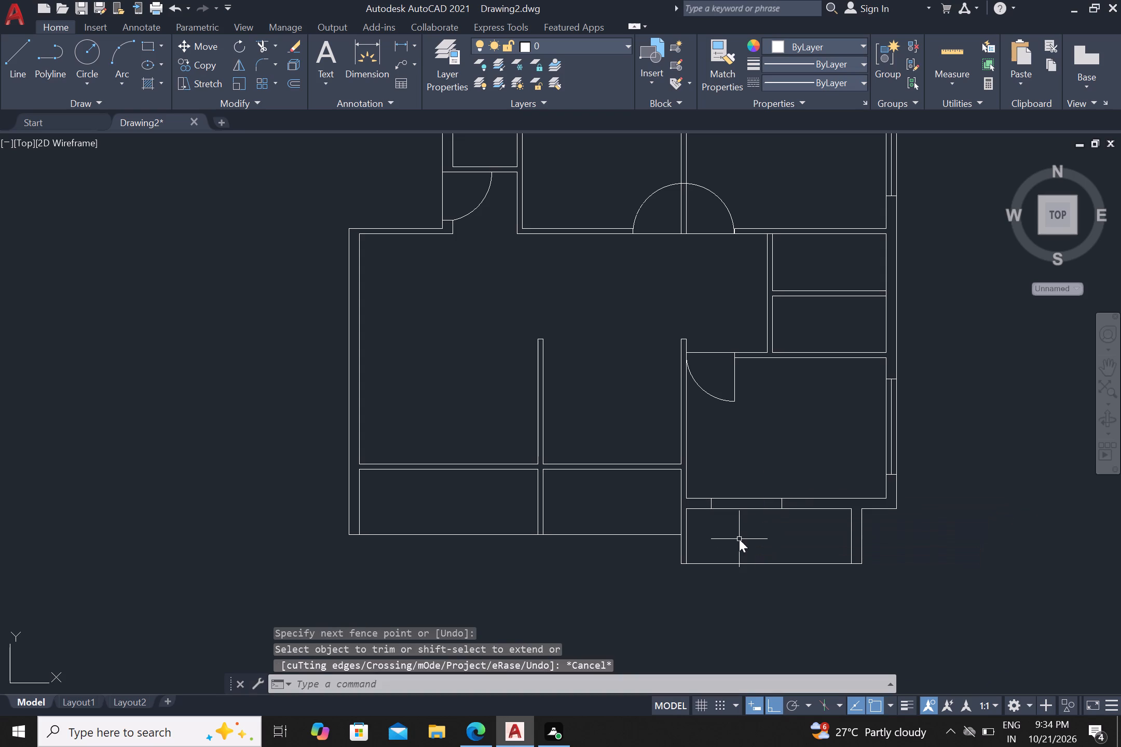
key(Return)
scroll(739, 539, up, 2)
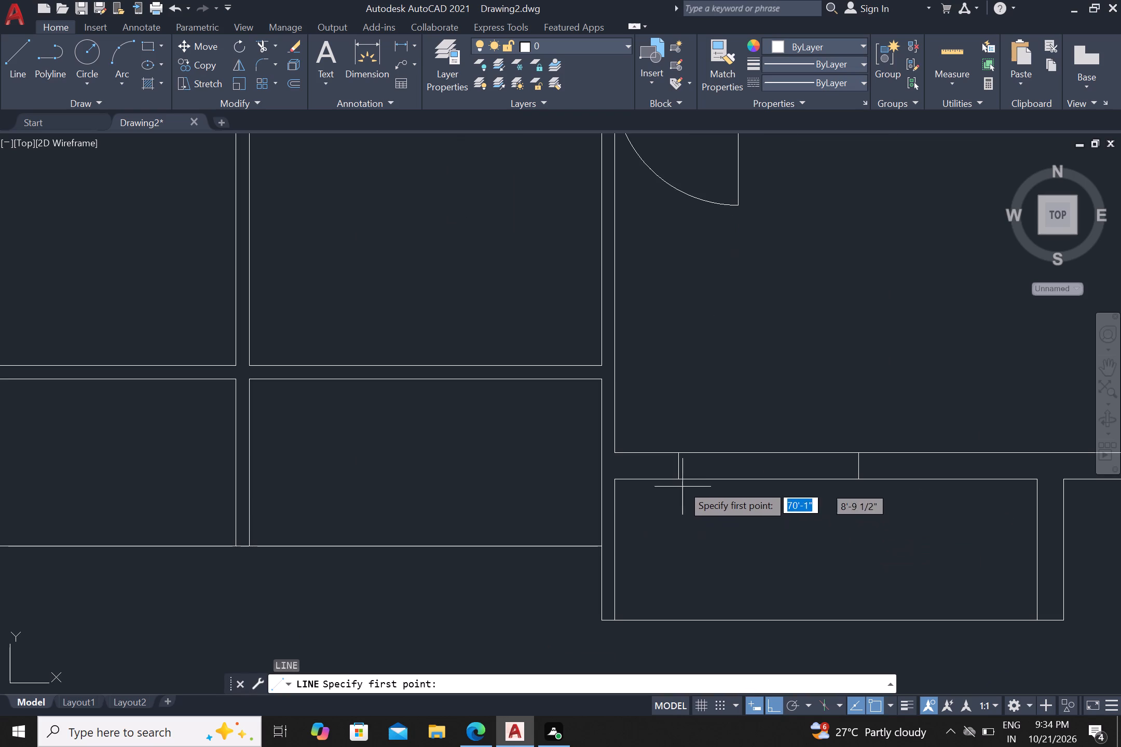
click(682, 464)
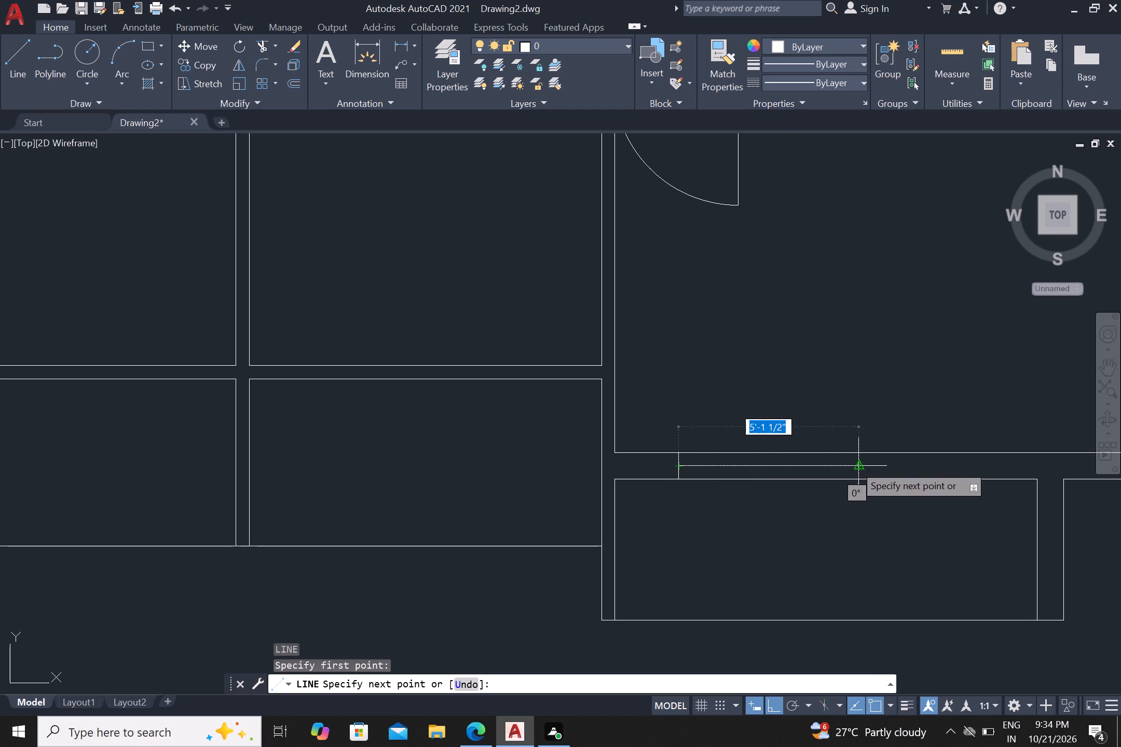
click(863, 465)
key(Escape)
Draw two vertical jamb lines across the wall between the large left room and the narrow space below it.
scroll(864, 465, down, 3)
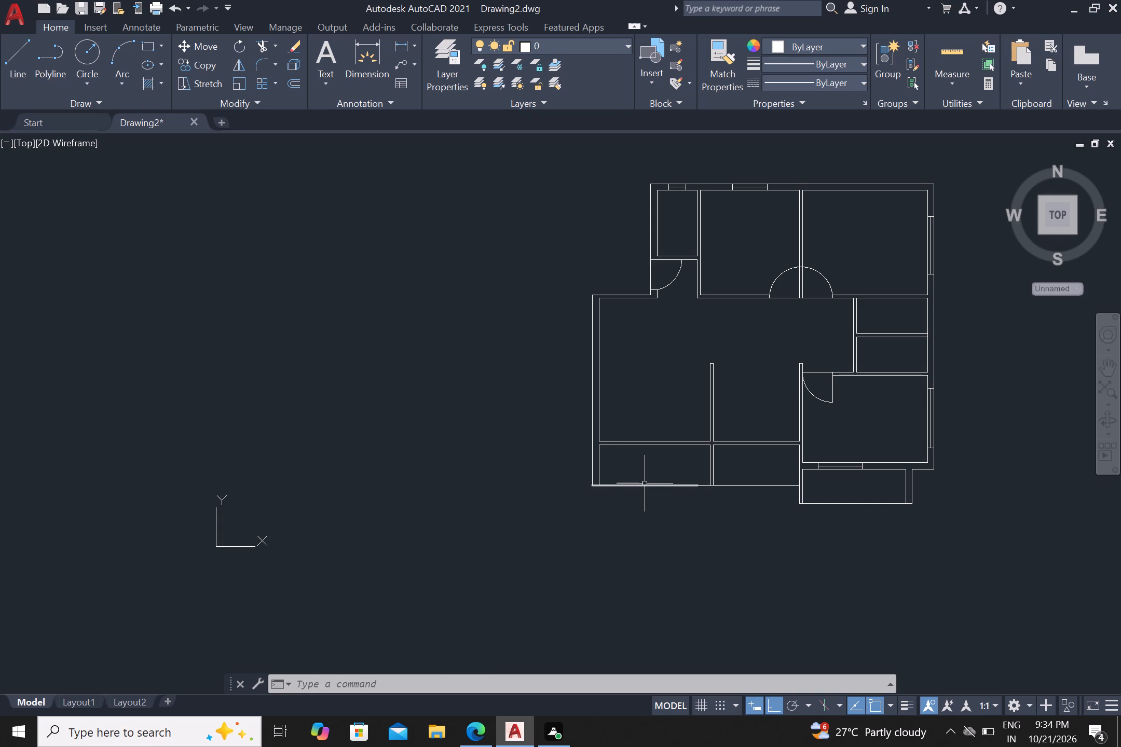
key(Escape)
key(l)
key(Return)
scroll(655, 486, up, 1)
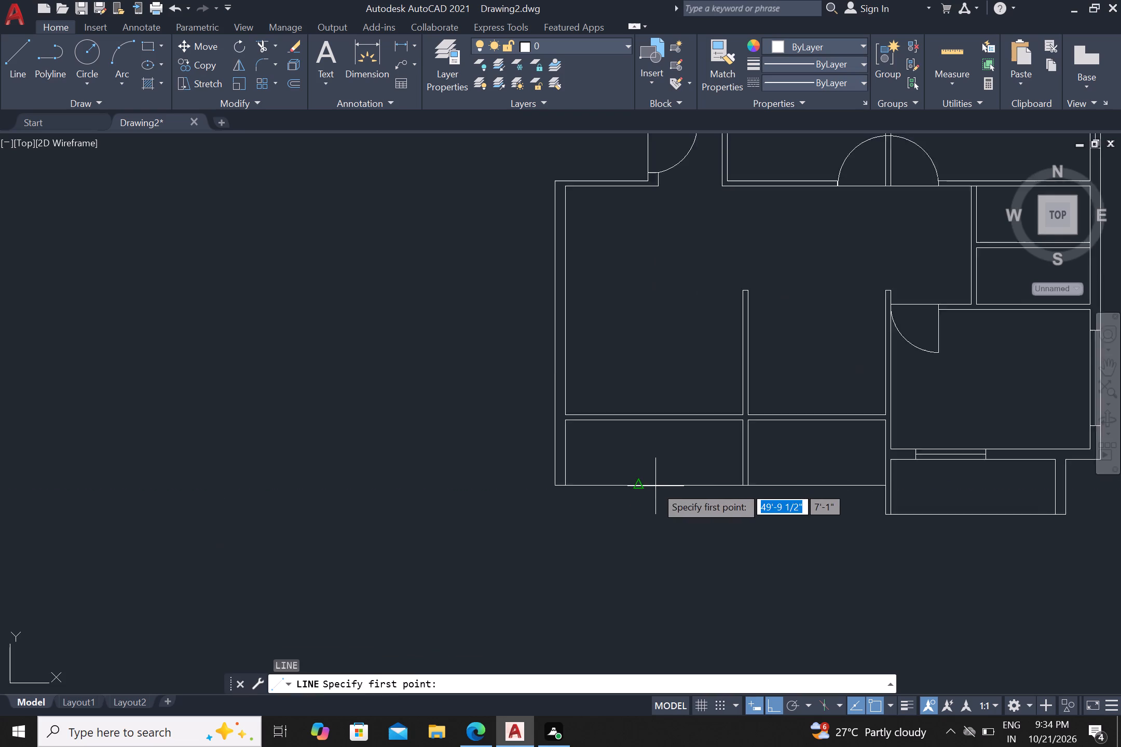
scroll(655, 486, up, 1)
click(763, 360)
click(758, 397)
key(Return)
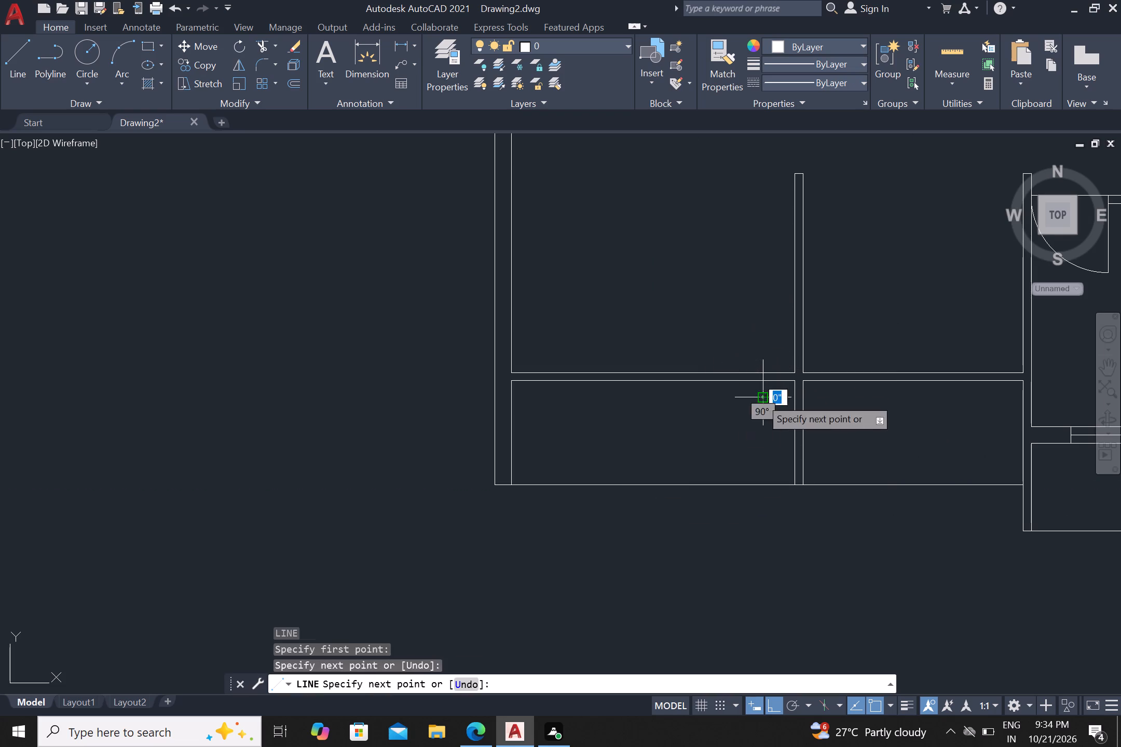
key(Return)
click(595, 352)
drag(595, 390, 600, 392)
key(Return)
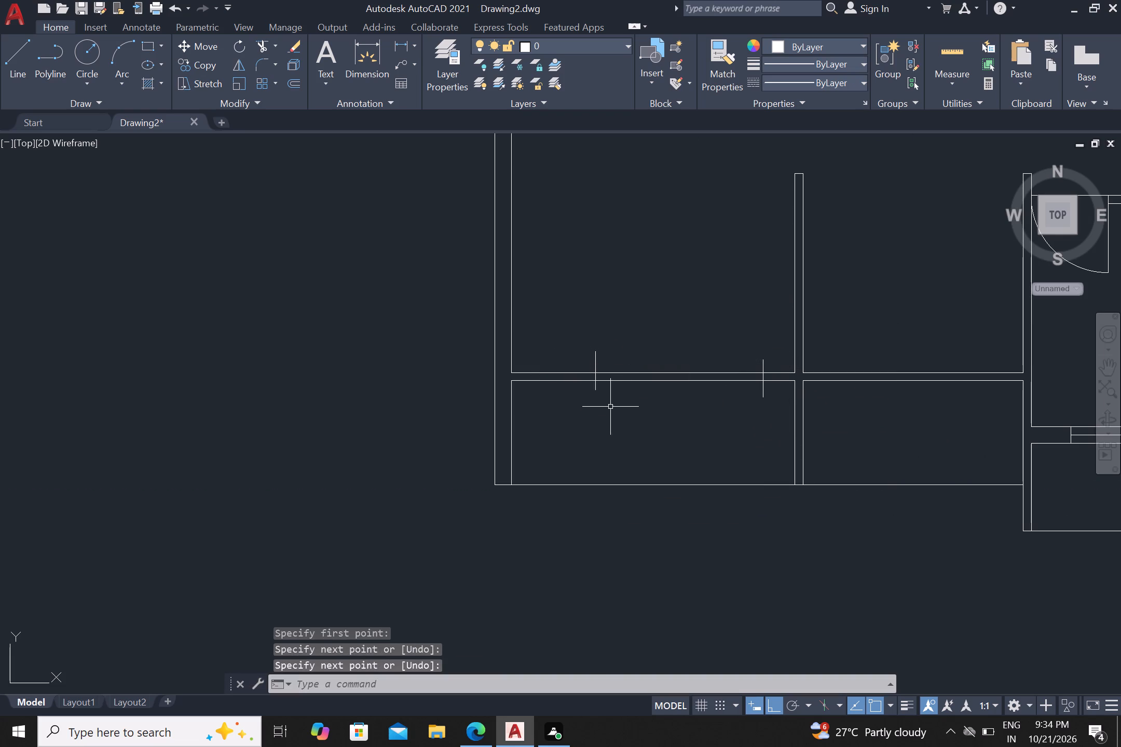
key(Escape)
Trim the large left room's two jamb lines to the upper and lower faces of its bottom wall.
text(tr)
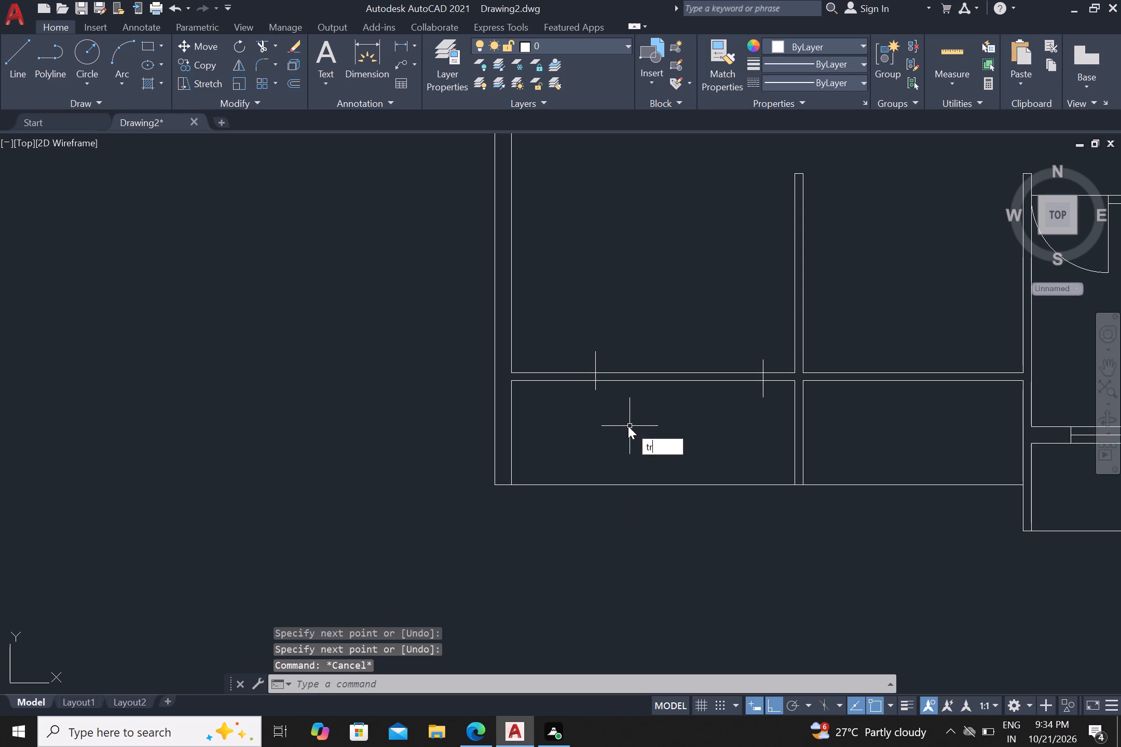
key(Return)
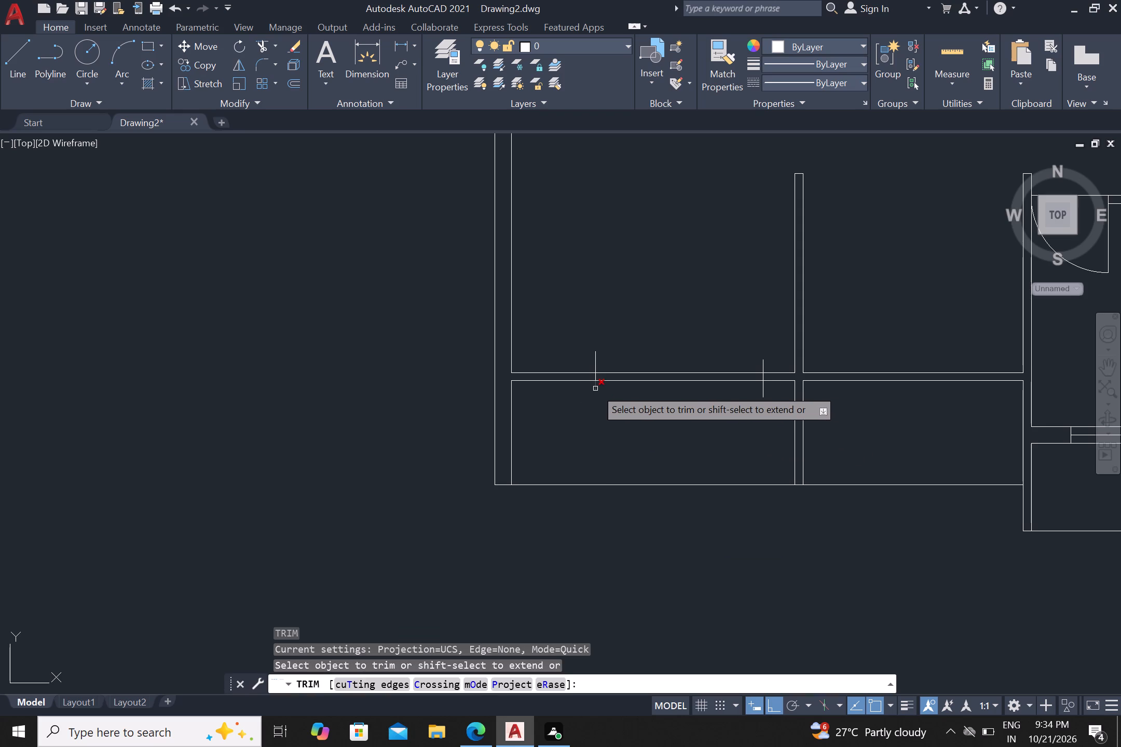
click(595, 389)
click(596, 362)
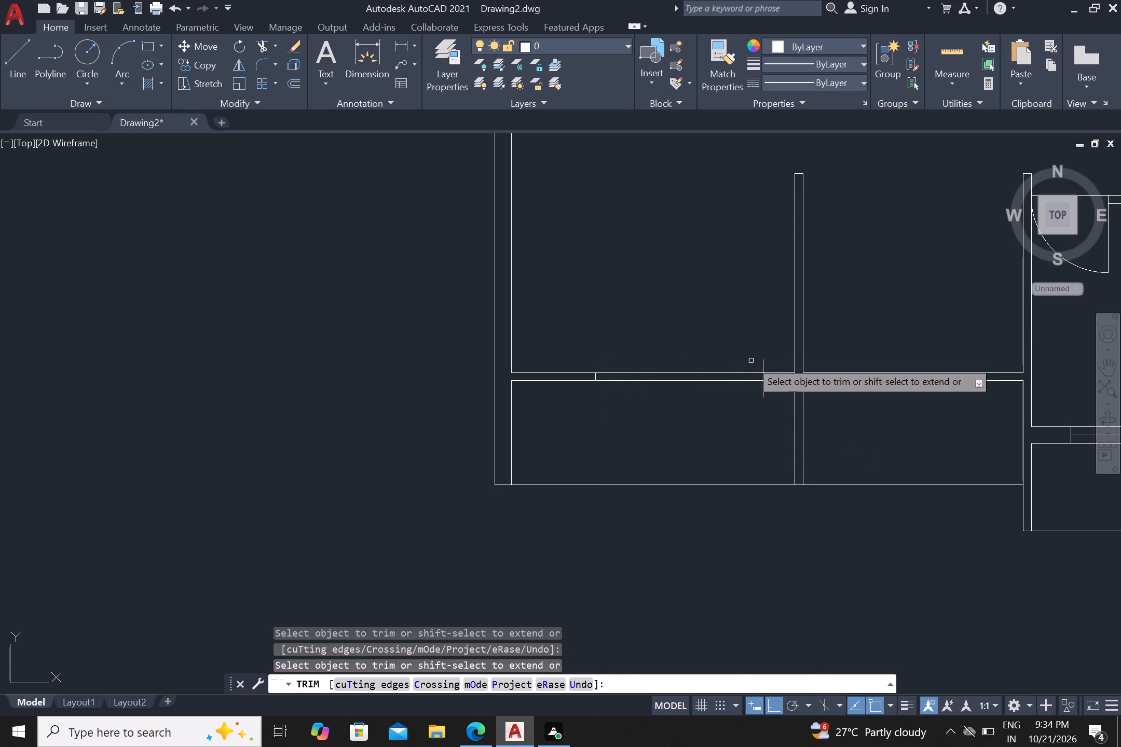
click(762, 362)
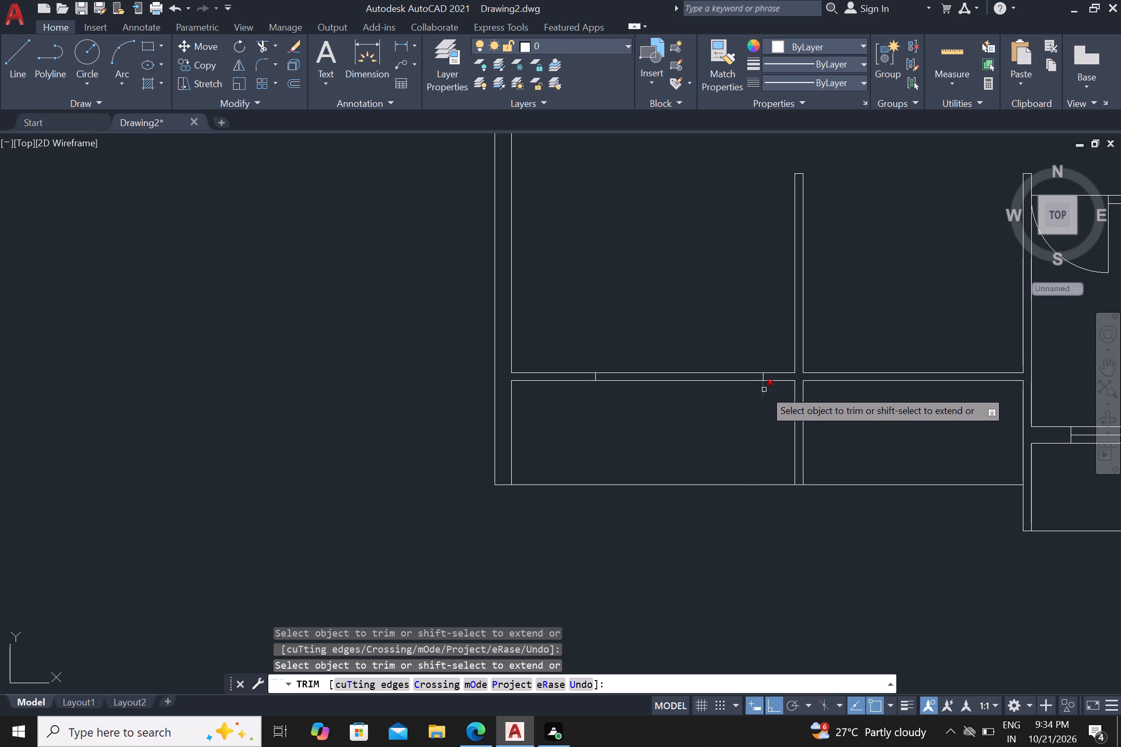
click(764, 390)
scroll(741, 397, down, 1)
scroll(684, 415, up, 1)
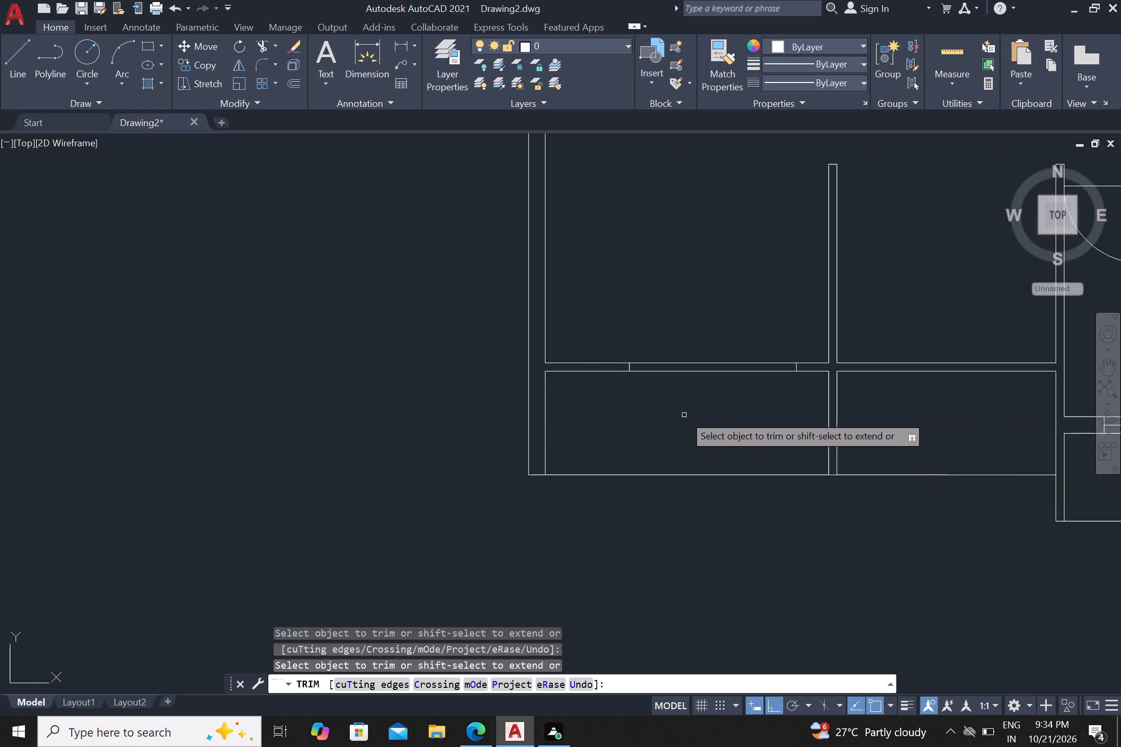
scroll(684, 415, up, 1)
key(Escape)
Draw a horizontal window line between the midpoints of the two jambs in the large left room's bottom wall.
key(l)
key(Return)
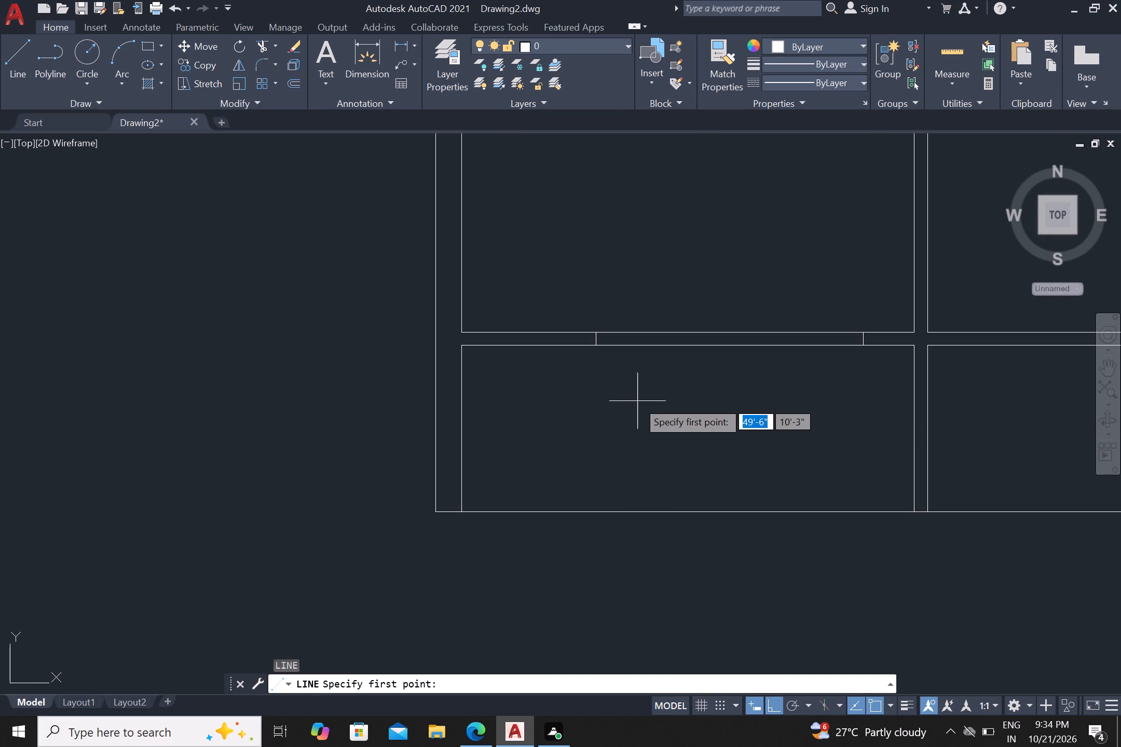
scroll(608, 349, up, 1)
drag(587, 330, 596, 332)
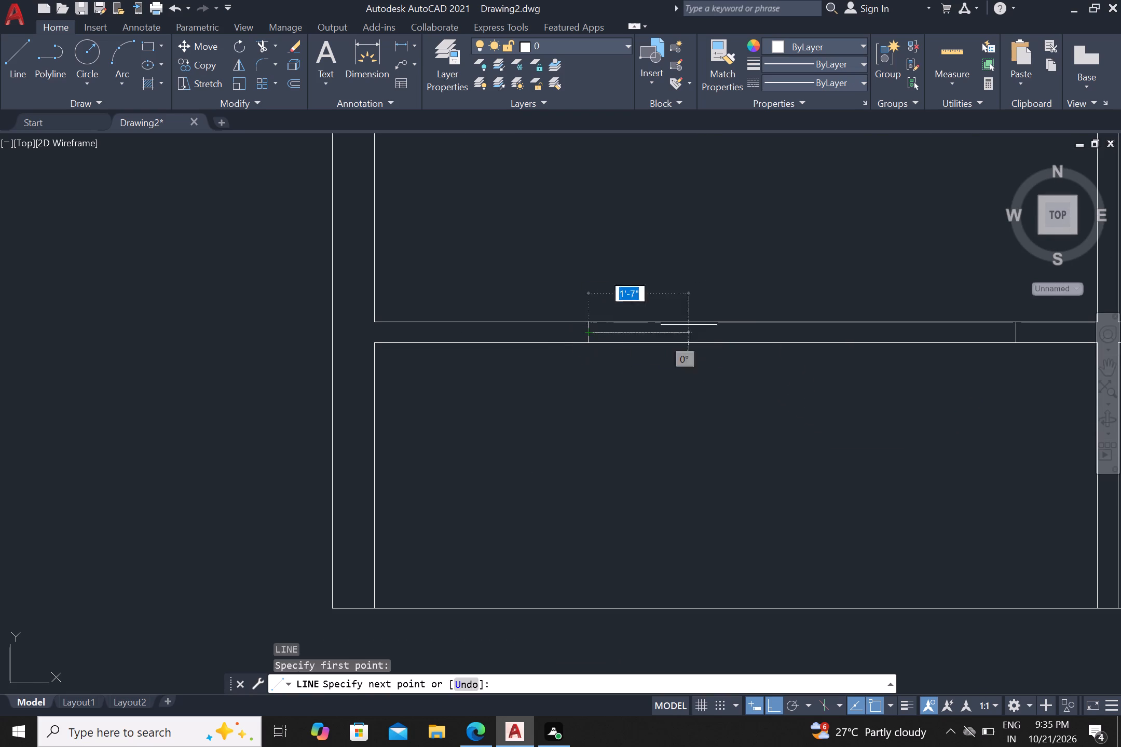
click(1020, 335)
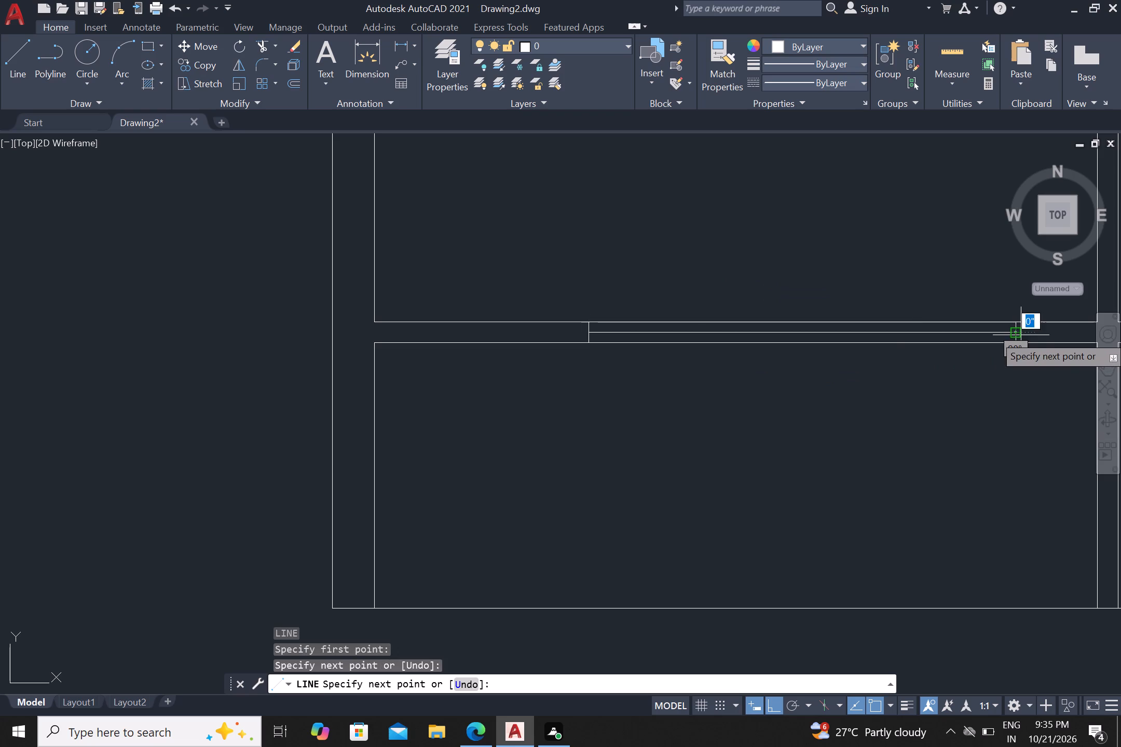
key(Escape)
Draw two vertical jamb lines across the wall between the lower middle room and the narrow space below it.
scroll(986, 357, down, 4)
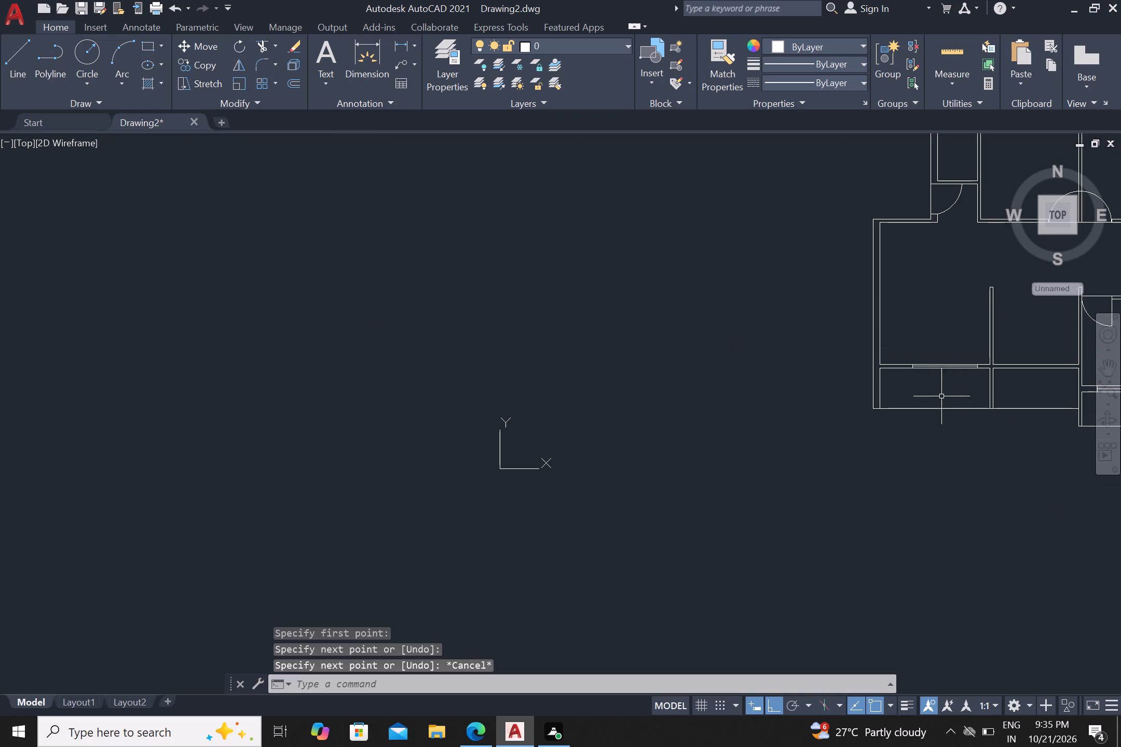
scroll(950, 420, down, 1)
scroll(923, 466, down, 1)
middle_drag(949, 475, 543, 545)
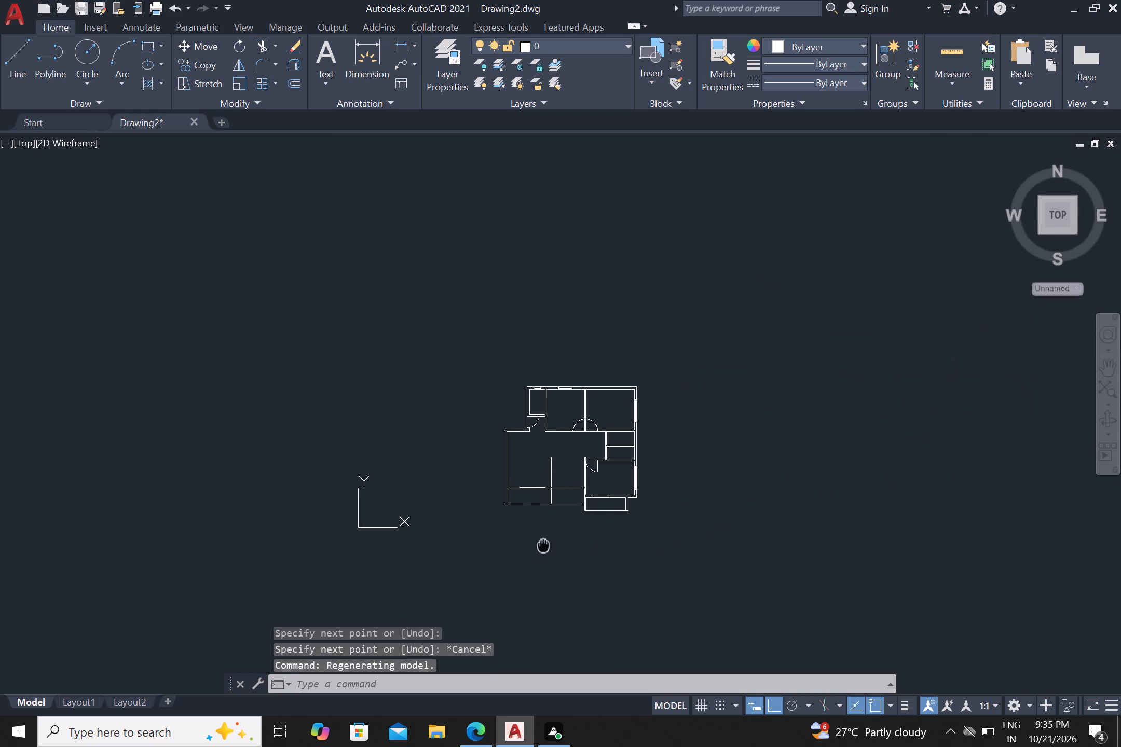
middle_drag(543, 545, 550, 530)
scroll(564, 529, up, 2)
middle_drag(591, 519, 635, 633)
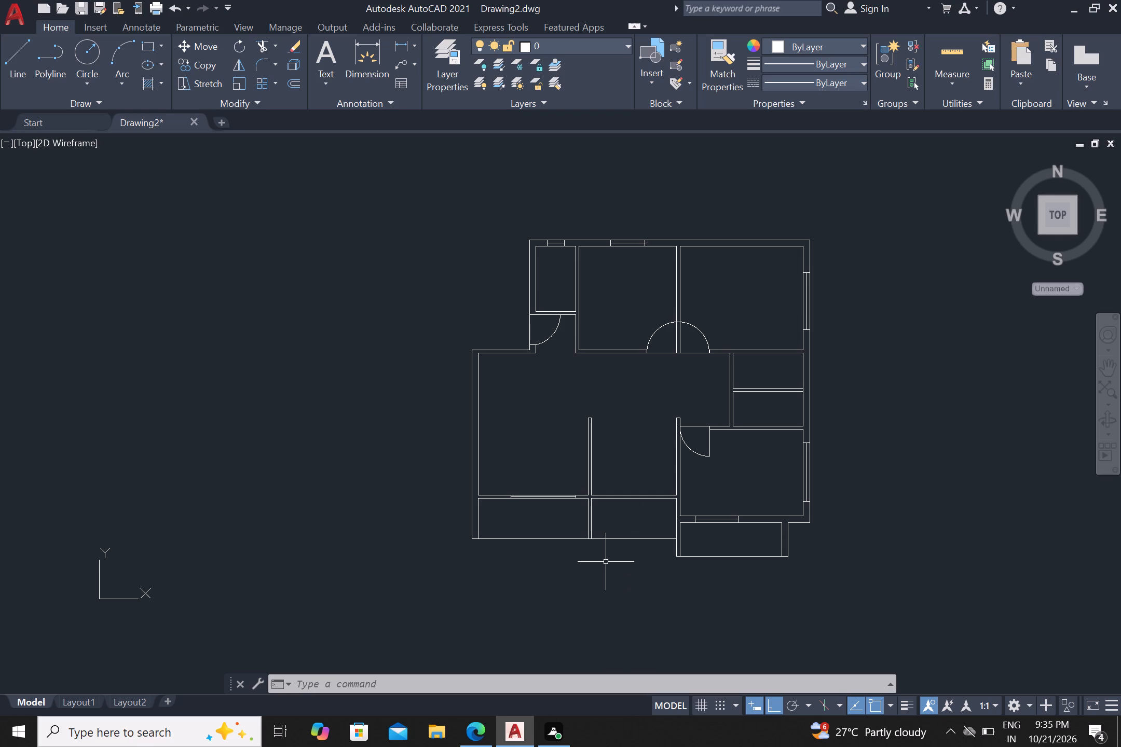
scroll(638, 512, up, 1)
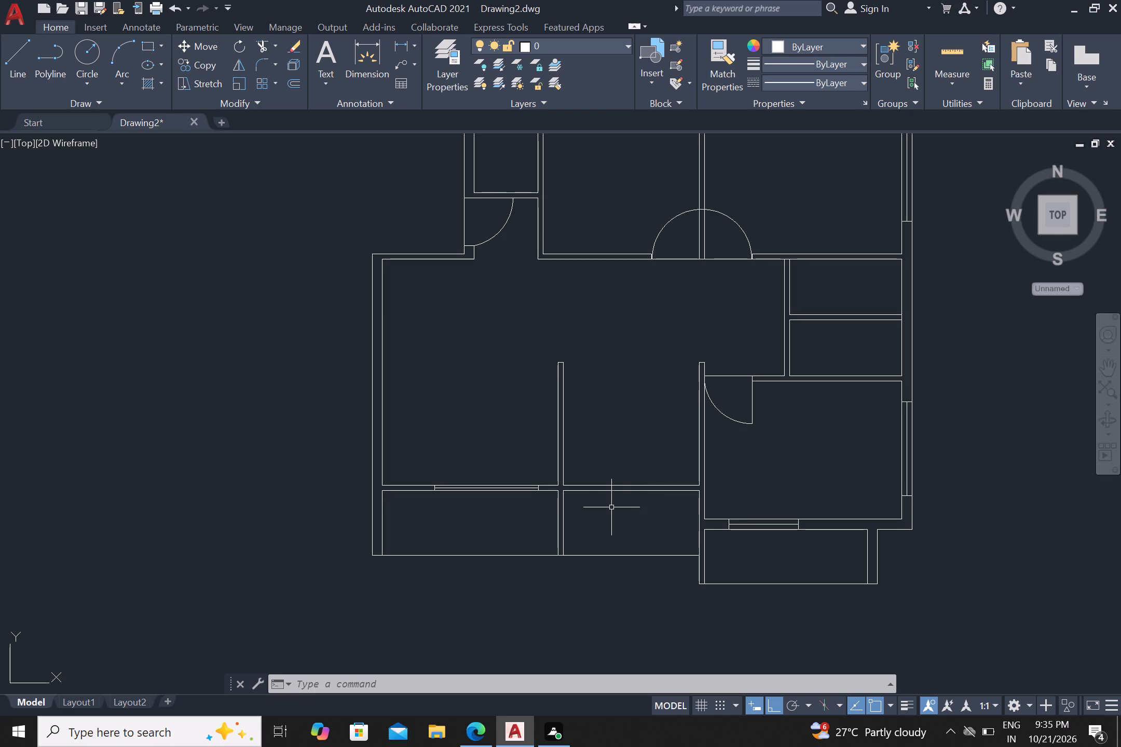
key(Escape)
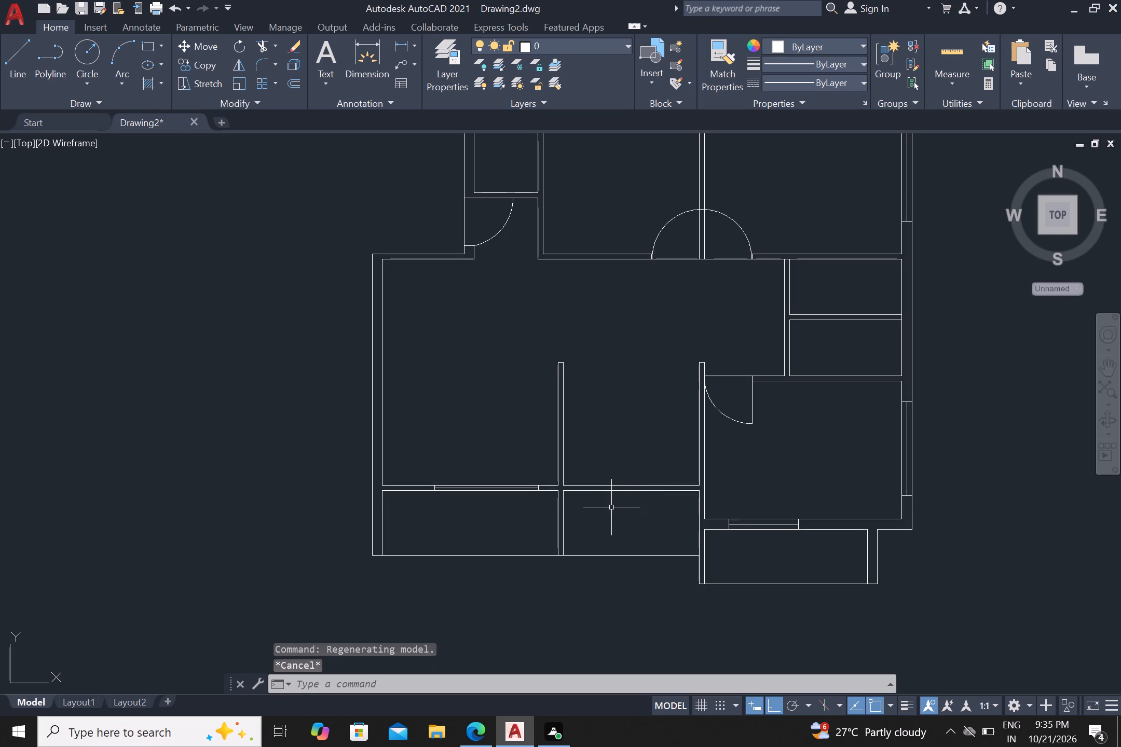
key(l)
key(Return)
drag(600, 465, 603, 473)
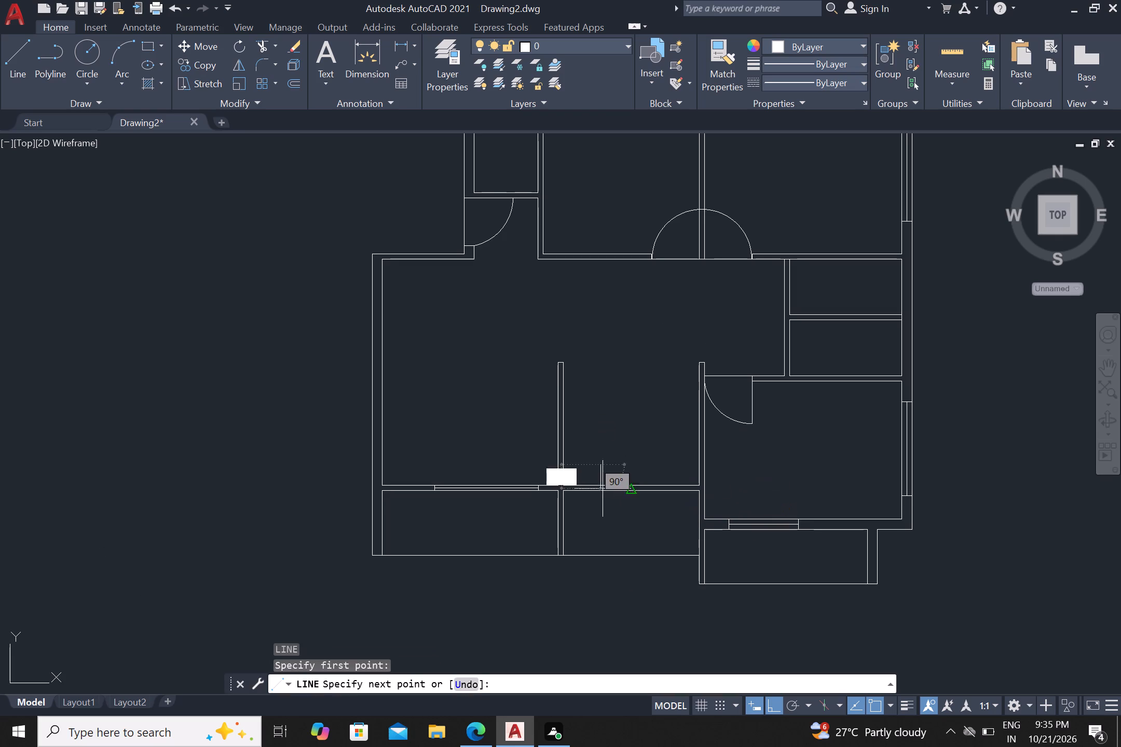
click(599, 505)
key(Return)
key(Return)
click(651, 471)
click(642, 502)
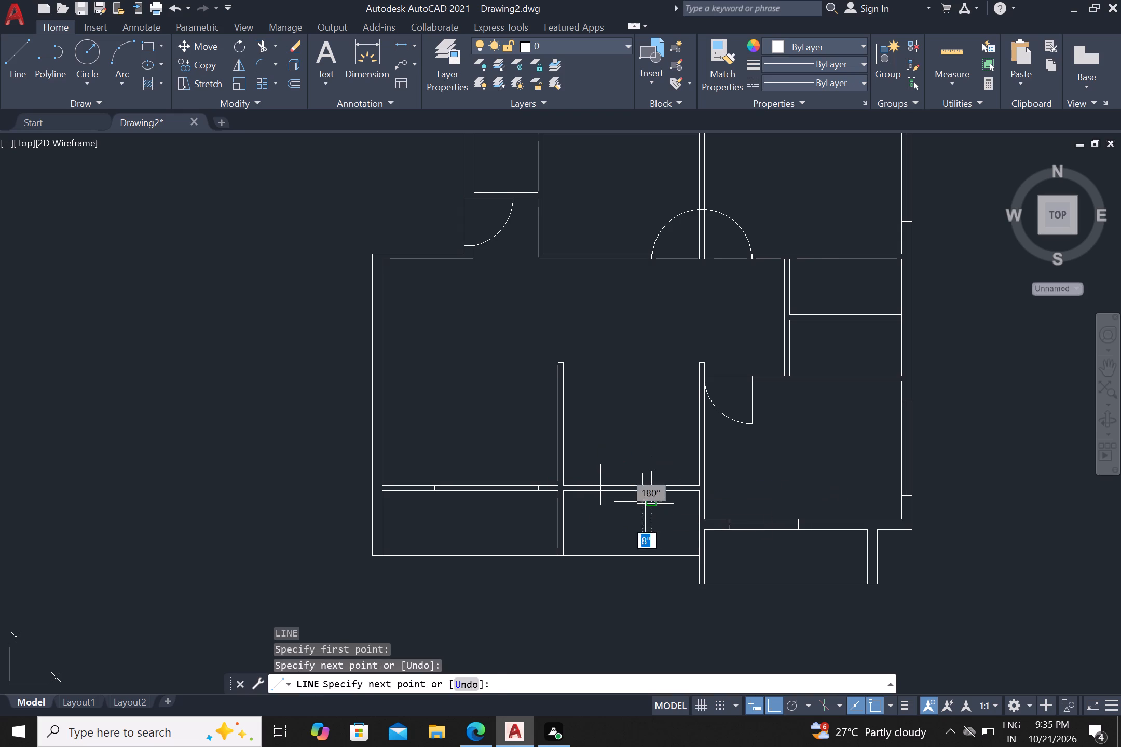
key(Return)
Trim the lower middle room's two jamb lines to the upper and lower faces of its bottom wall.
text(tr)
key(Return)
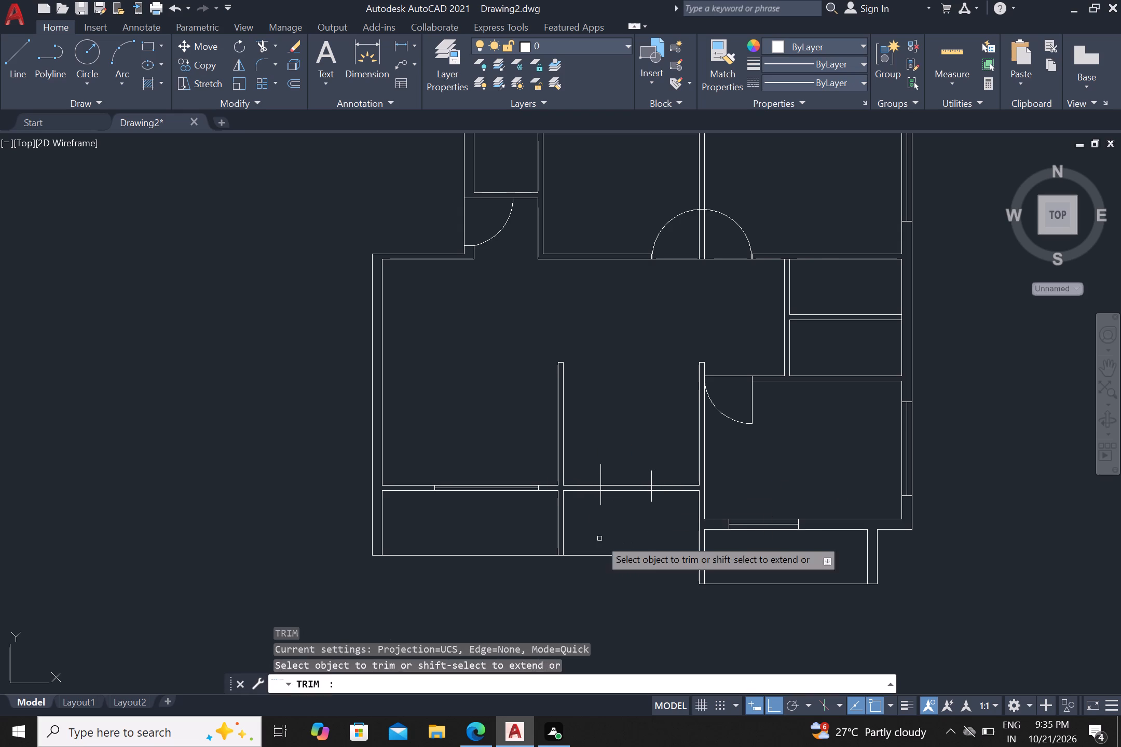
click(585, 504)
click(663, 497)
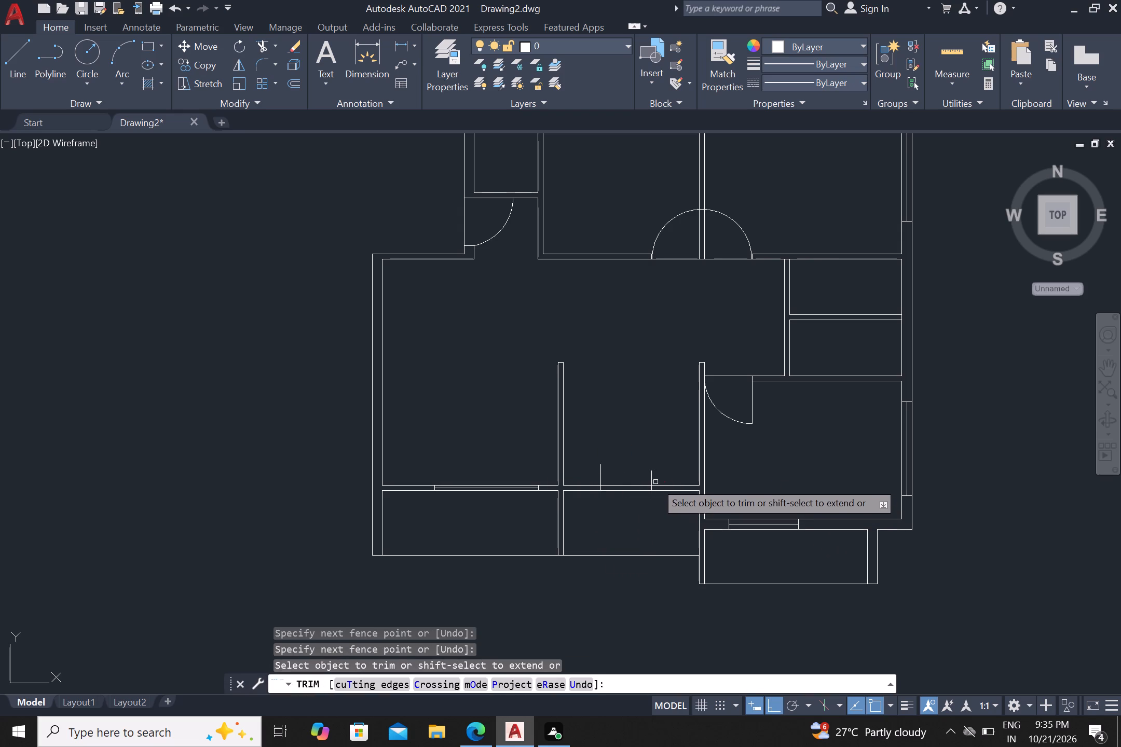
click(659, 476)
click(601, 475)
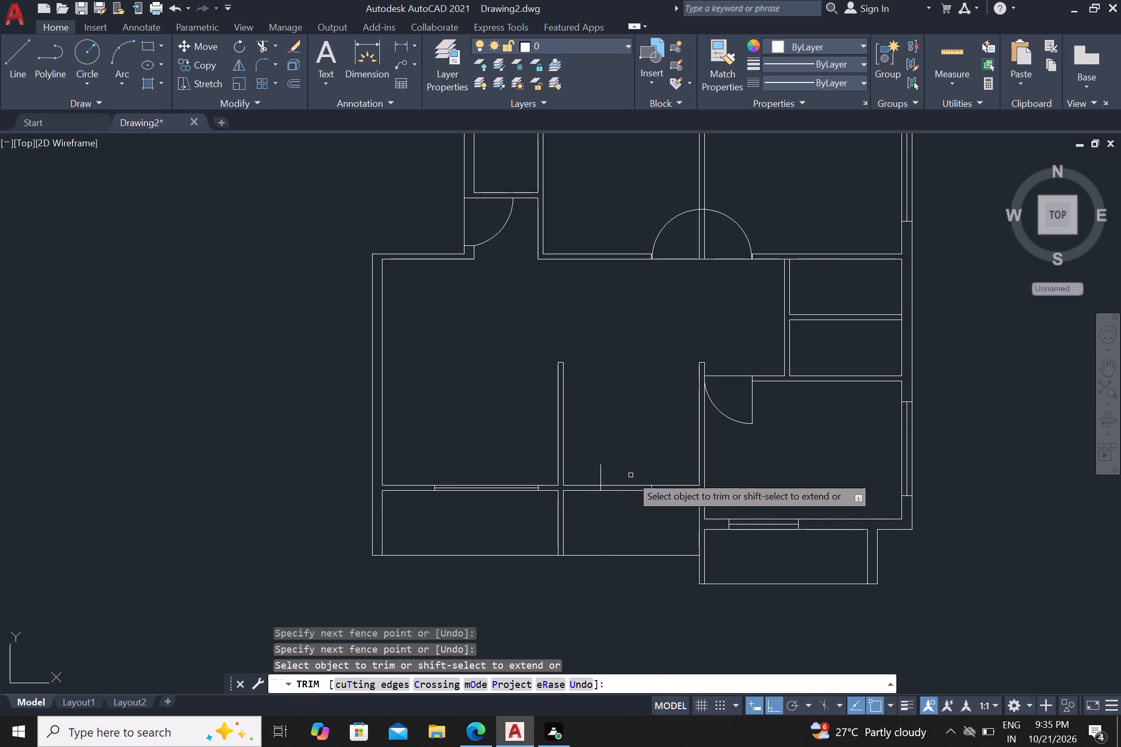
scroll(636, 476, down, 1)
click(613, 472)
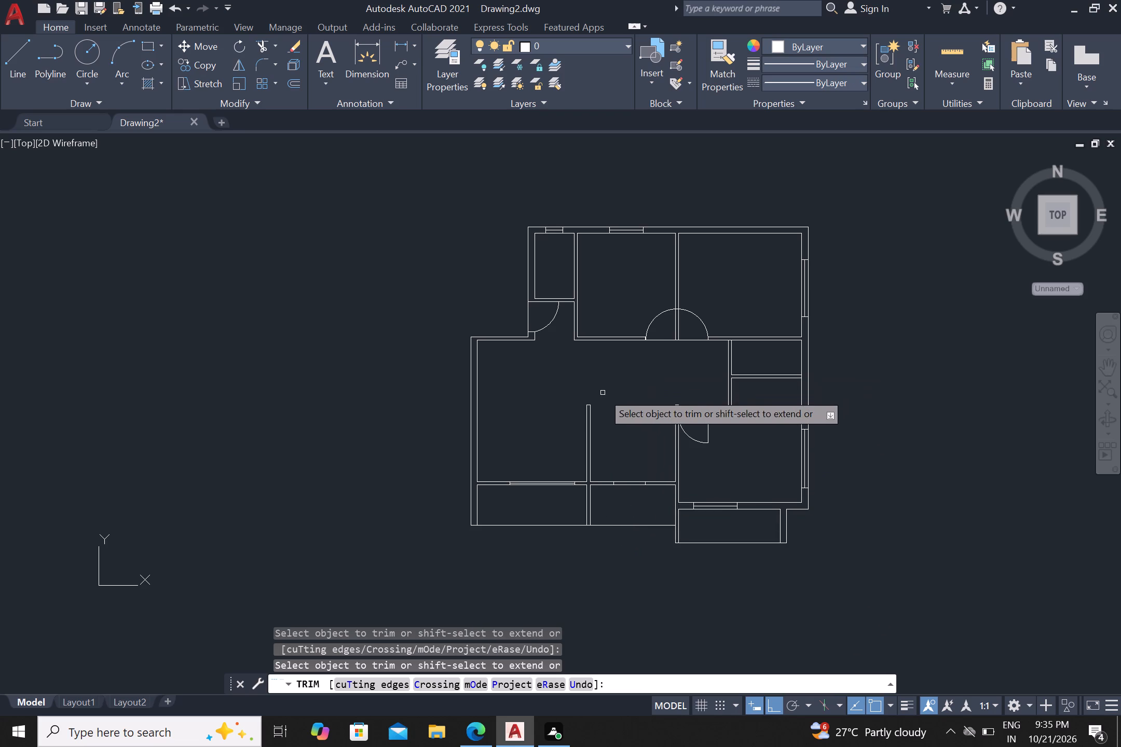
middle_drag(649, 408, 627, 416)
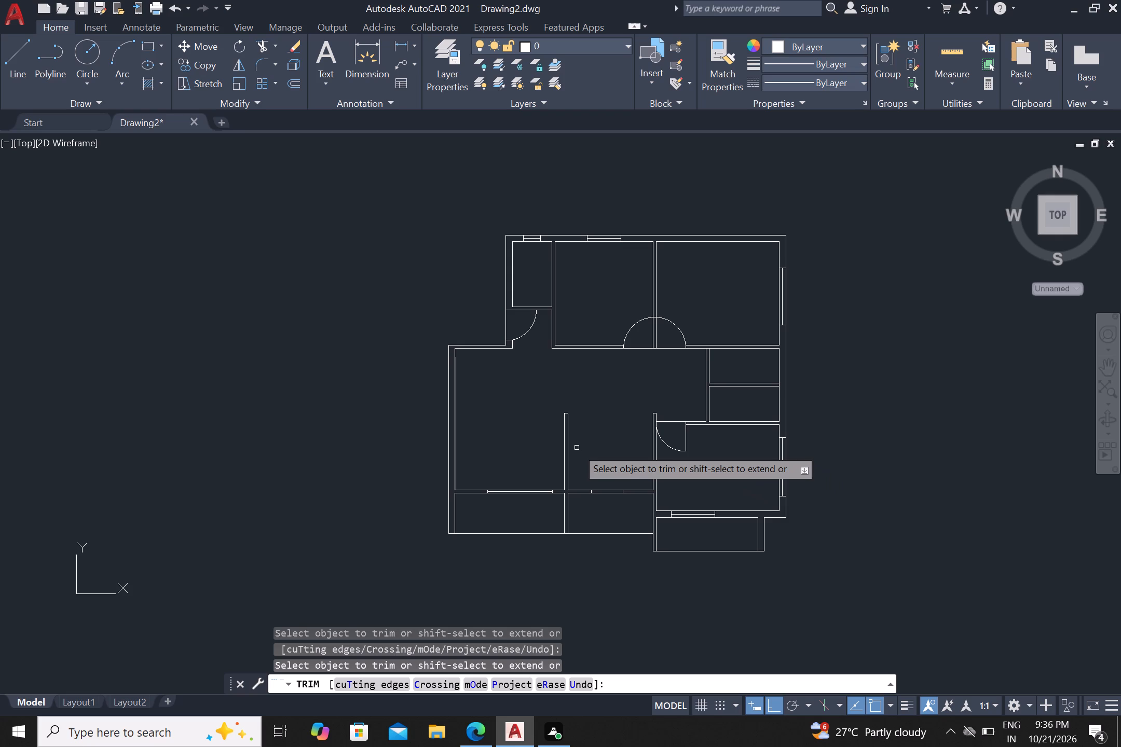
scroll(576, 447, up, 1)
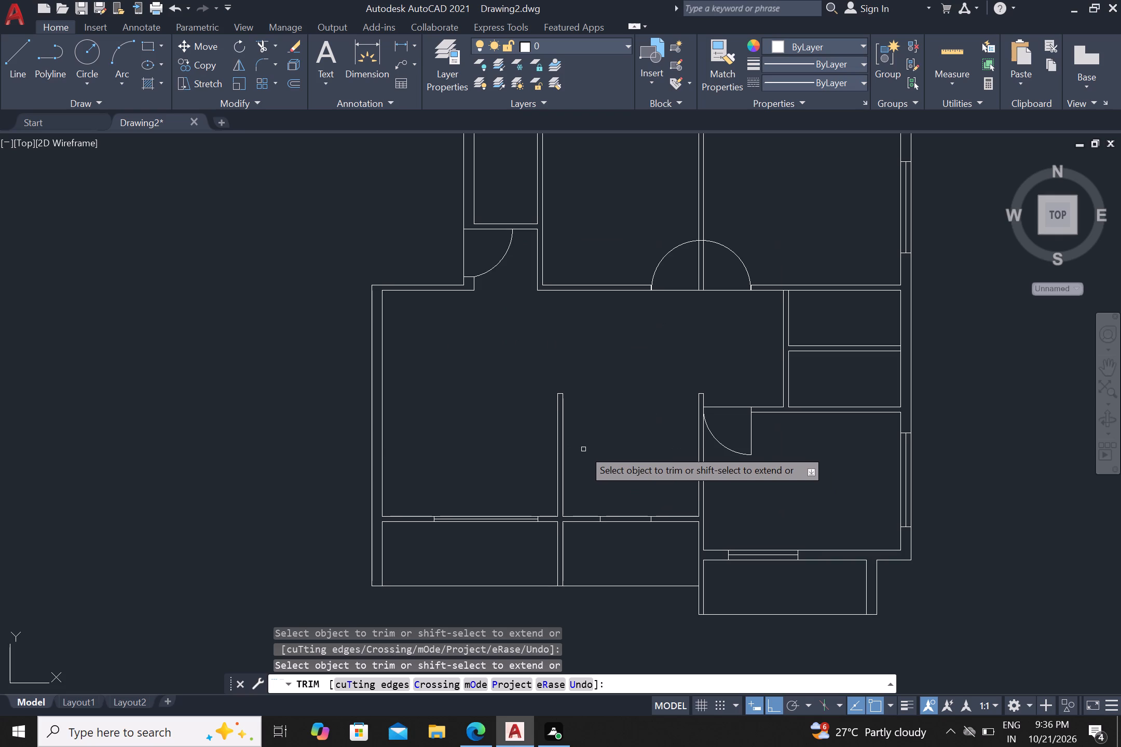
key(Escape)
Offset the right face of the wall between the large left room and the lower middle room by 2'-0" into the middle room.
key(o)
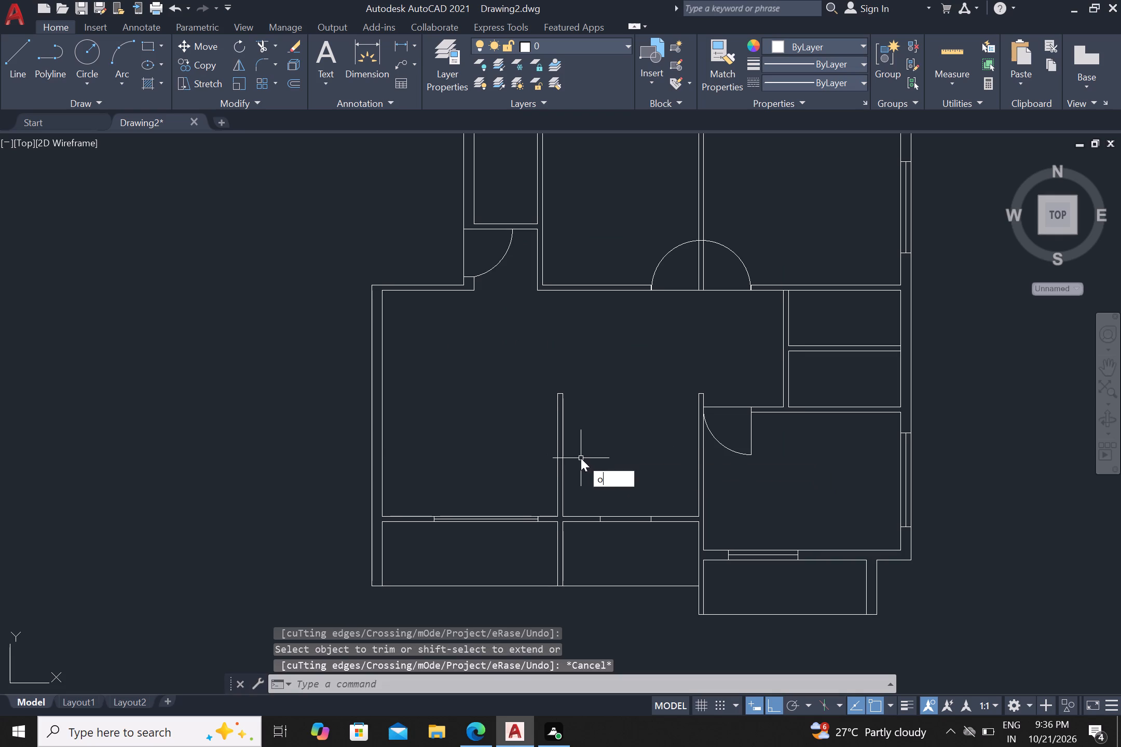
key(Return)
key(Return)
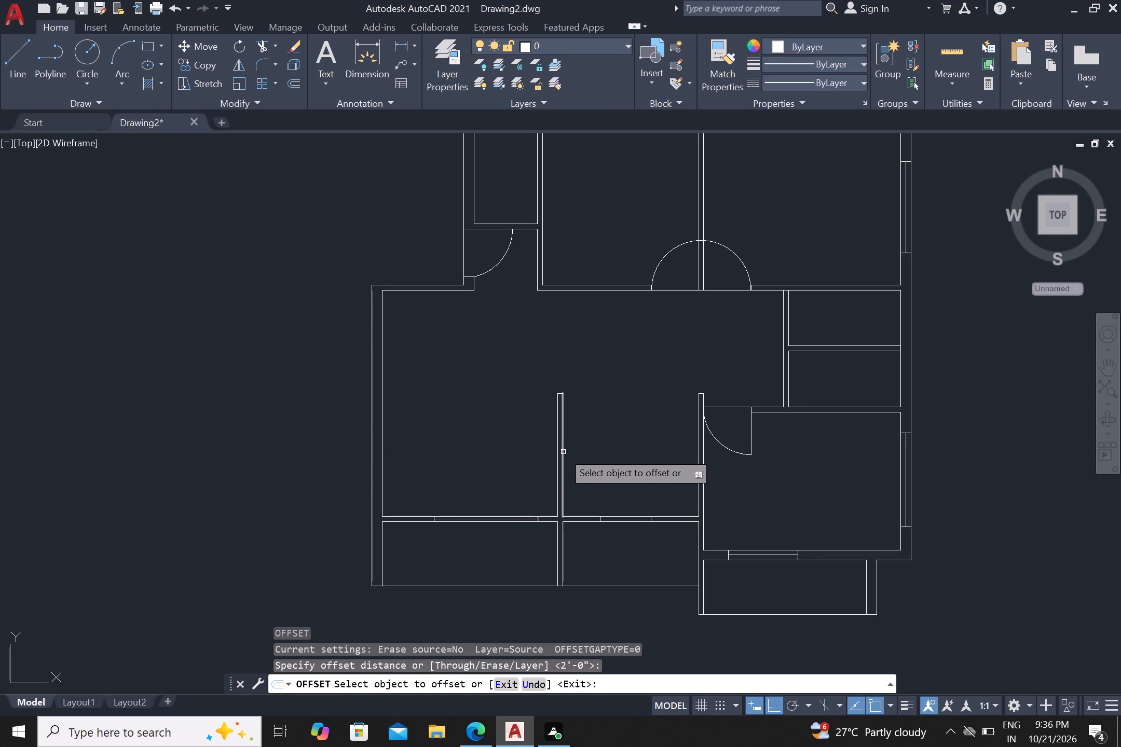
click(563, 459)
click(598, 449)
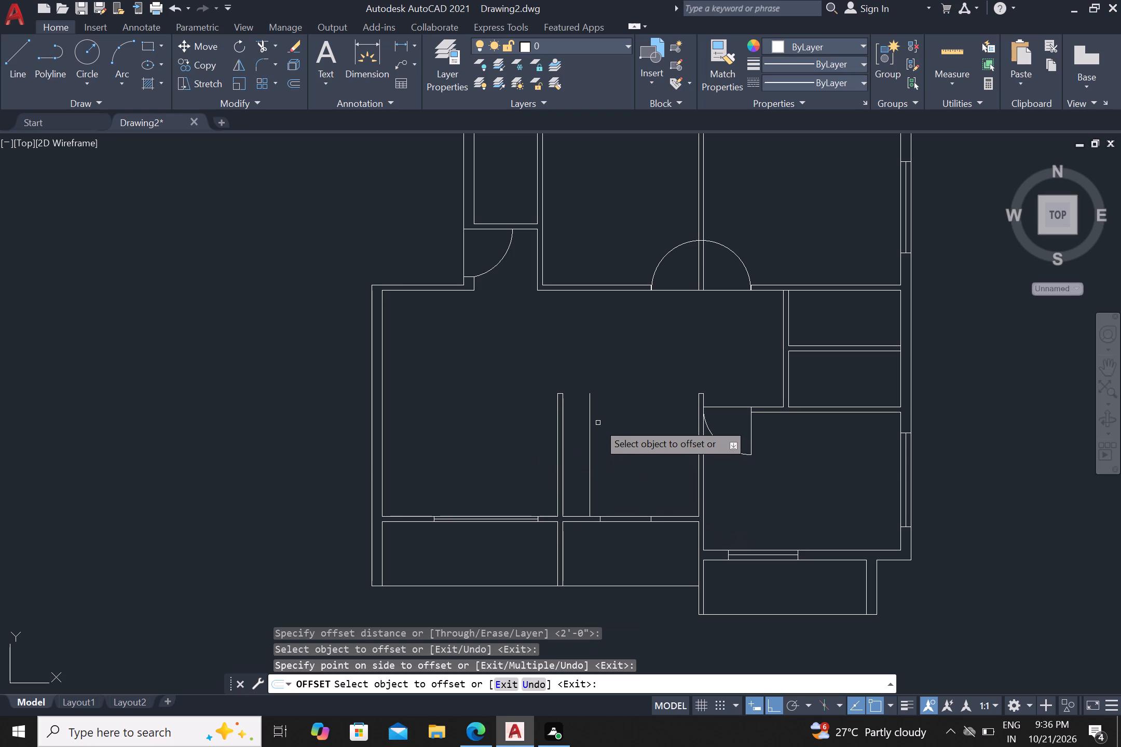
key(Escape)
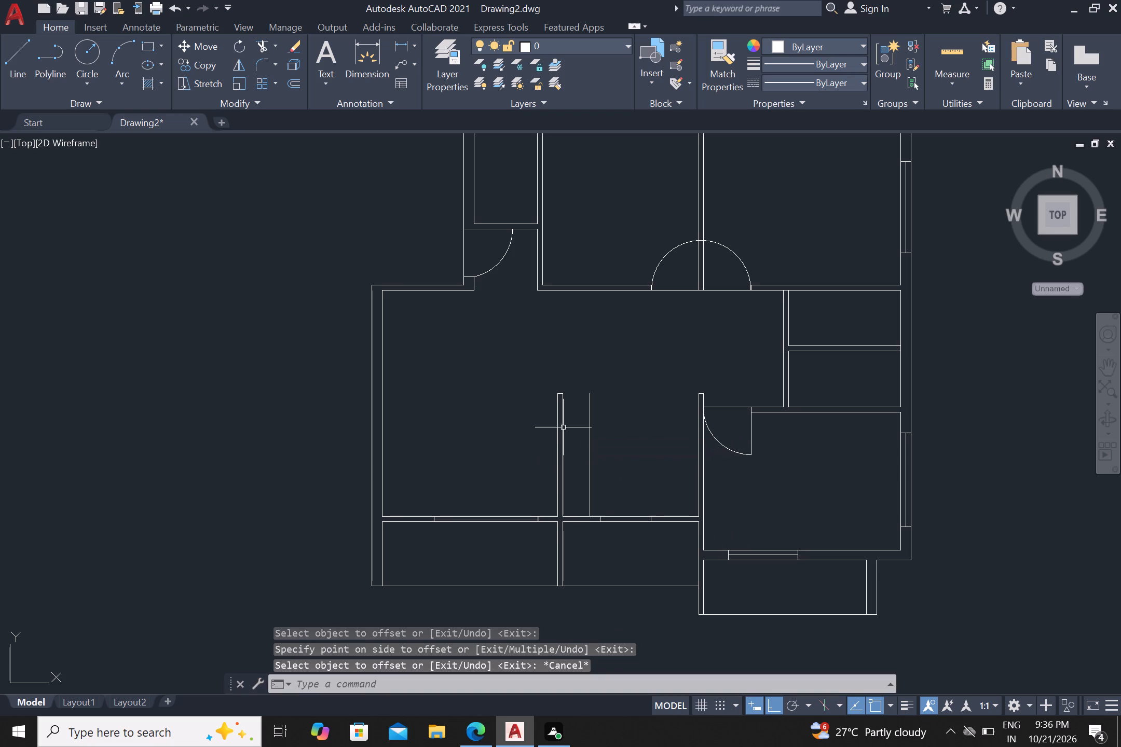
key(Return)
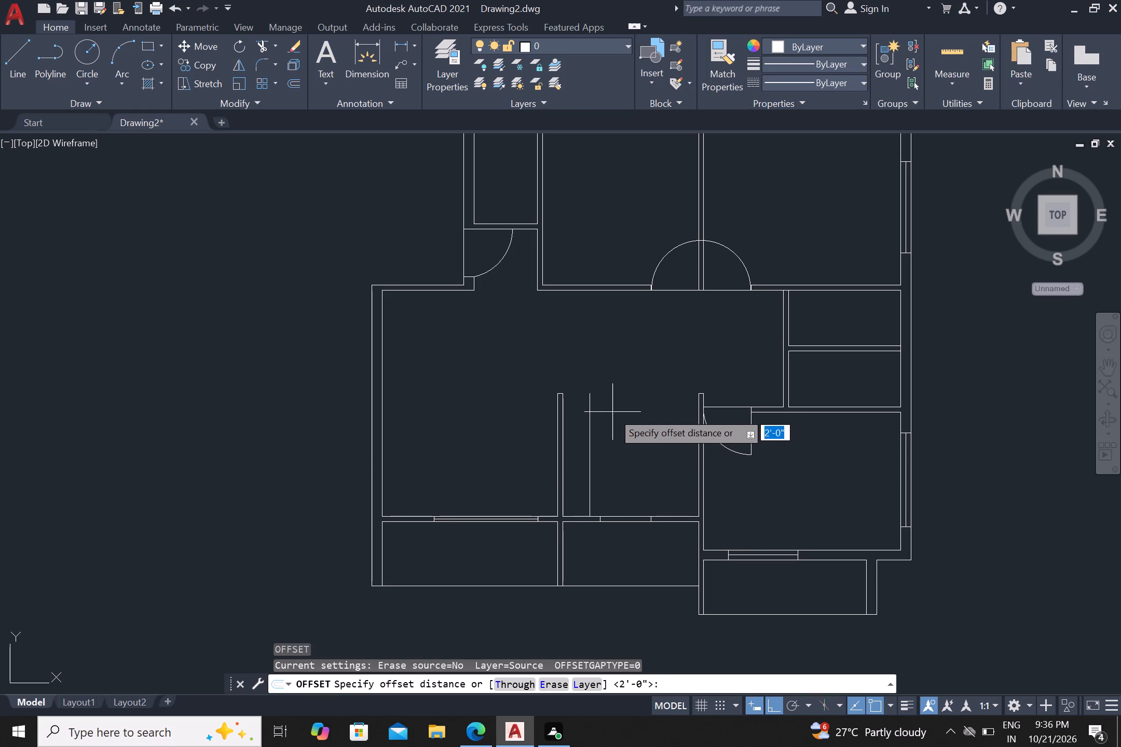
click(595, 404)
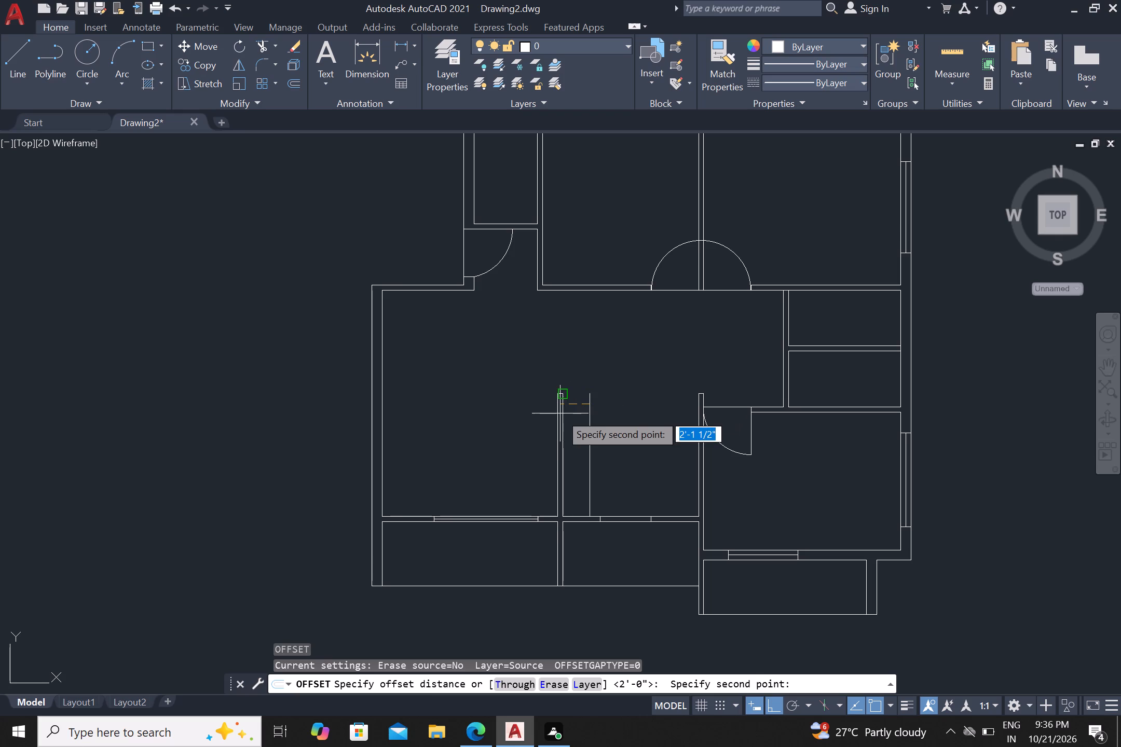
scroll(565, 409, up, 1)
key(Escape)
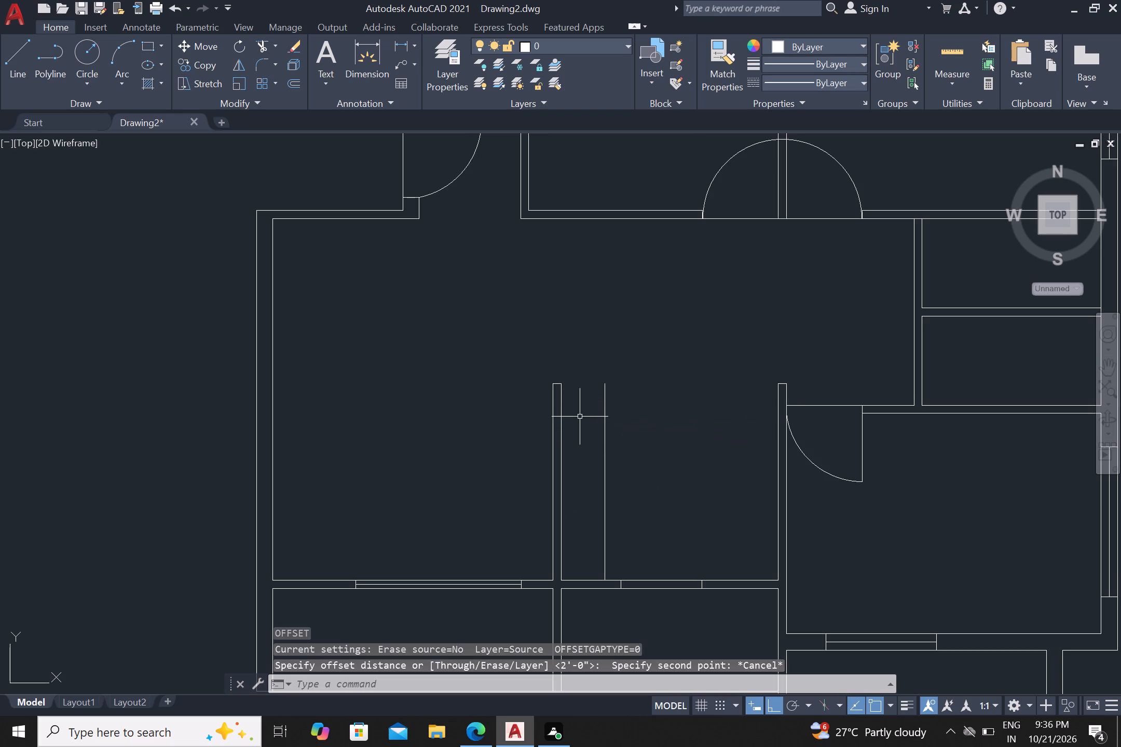
Close the counter strip with a horizontal line from the wall's upper end to the top of the offset line.
key(l)
key(Return)
scroll(565, 399, up, 1)
click(559, 380)
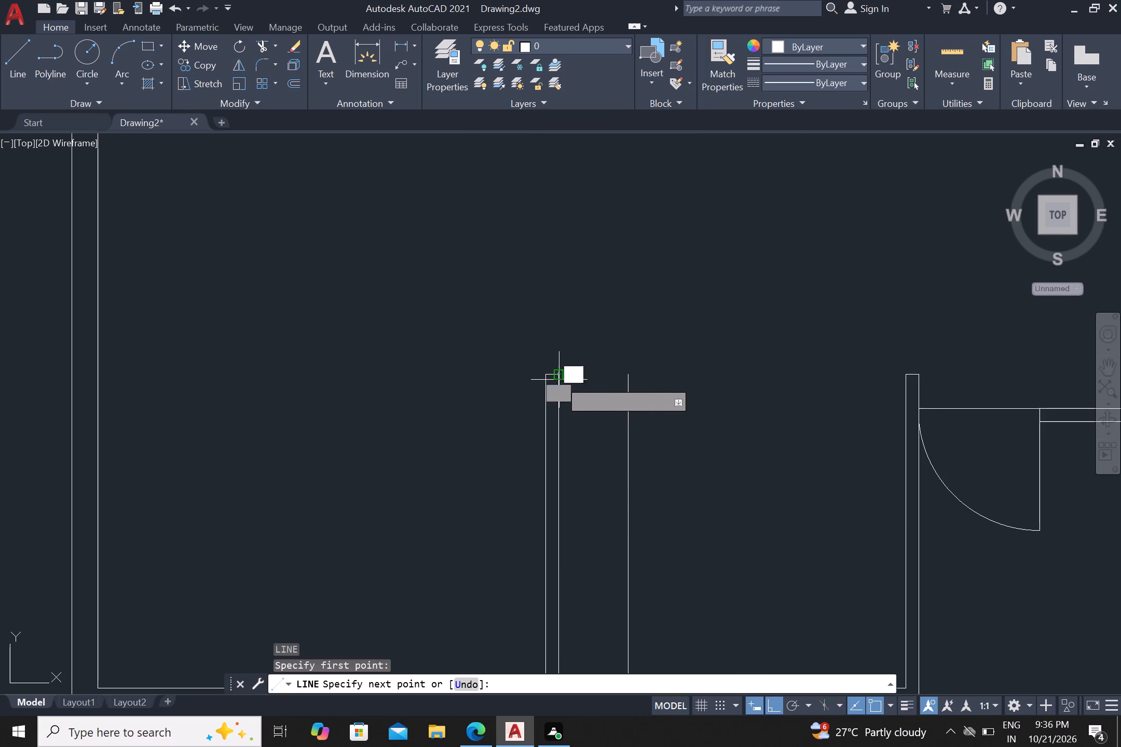
click(628, 383)
key(Return)
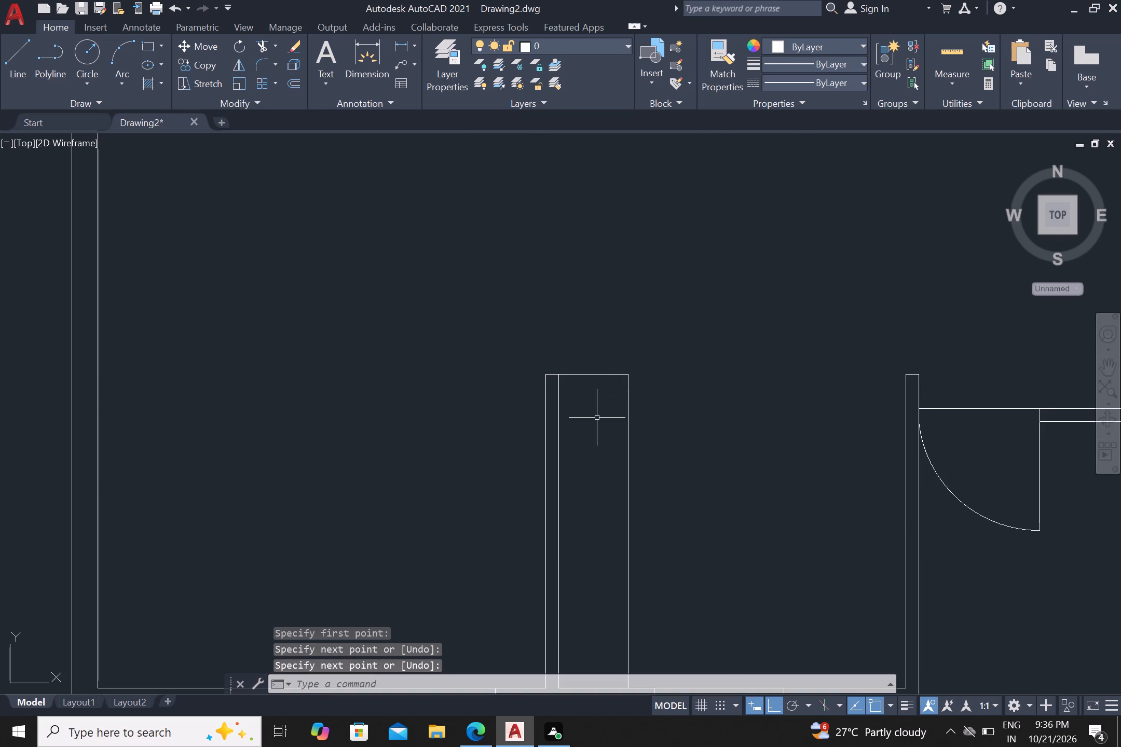
Draw a rectangle about 1'-3 1/2" wide and 2'-6" high inside the counter strip, near its upper end.
scroll(597, 418, down, 2)
scroll(612, 456, up, 1)
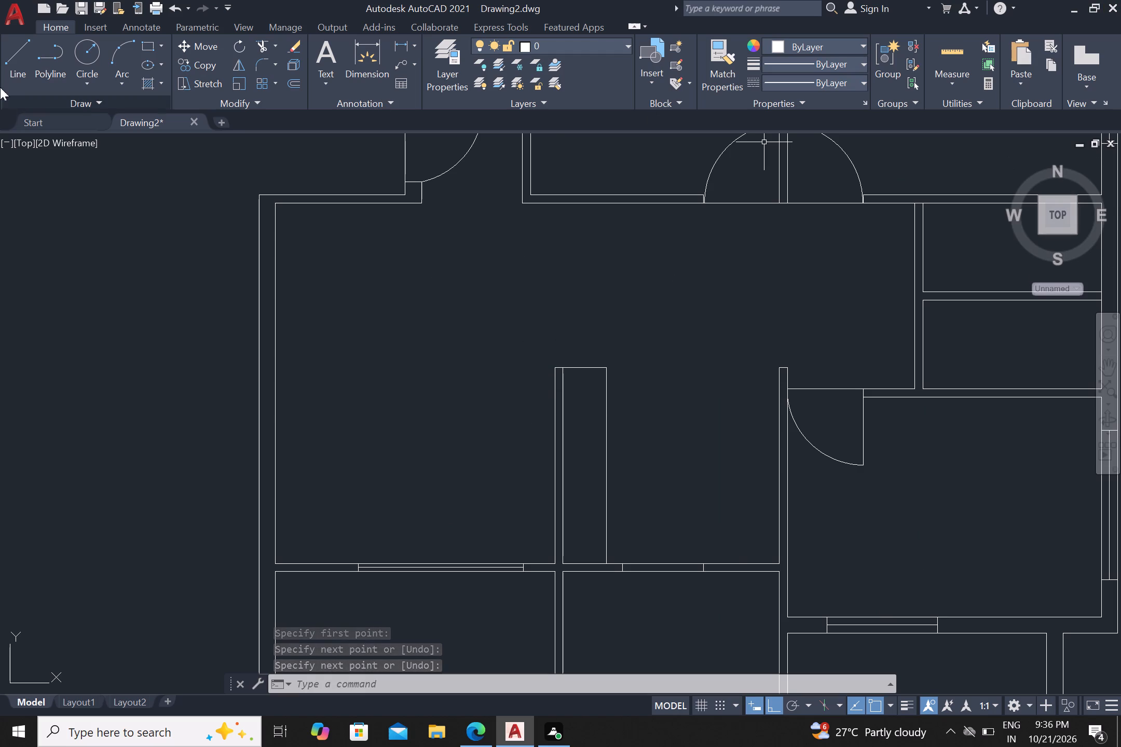
click(146, 41)
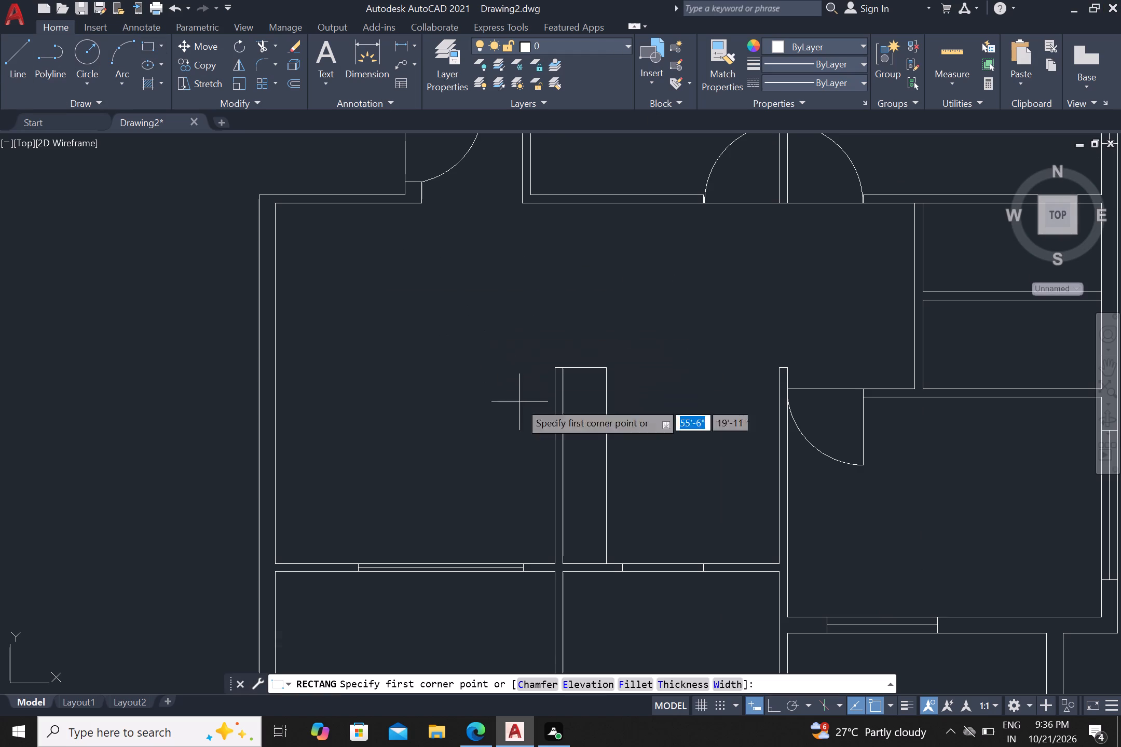
scroll(574, 433, up, 2)
click(564, 314)
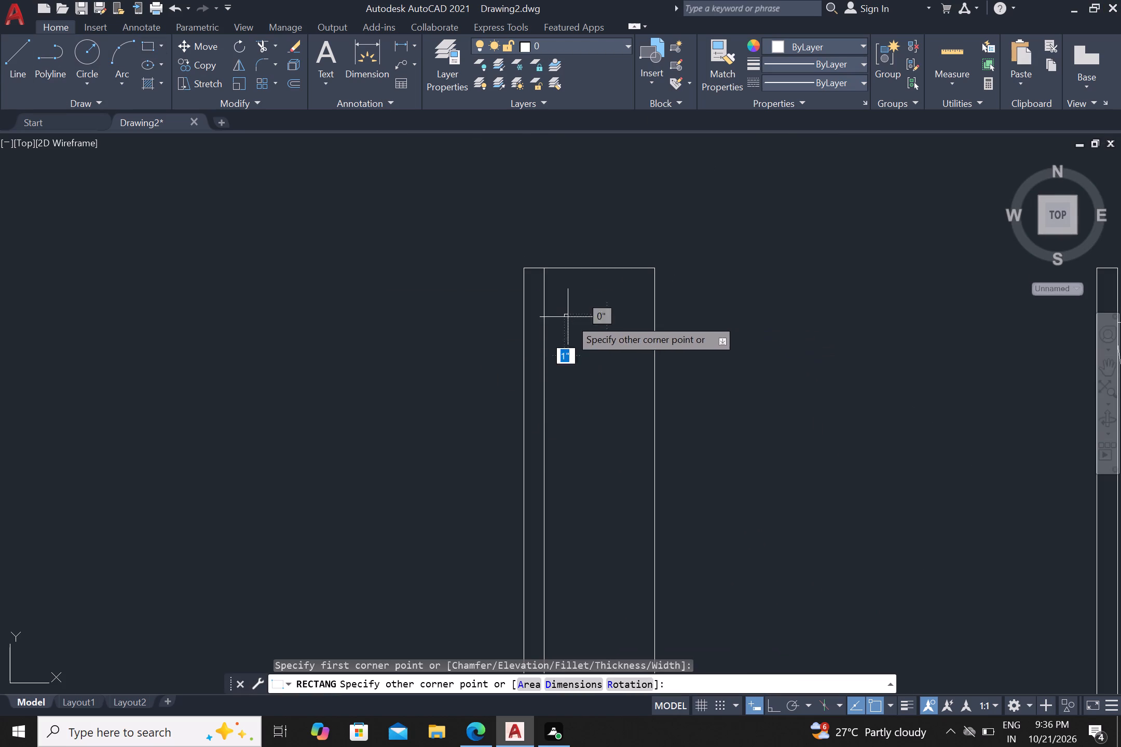
click(634, 453)
Explode the rectangle inside the counter strip into separate lines.
click(608, 454)
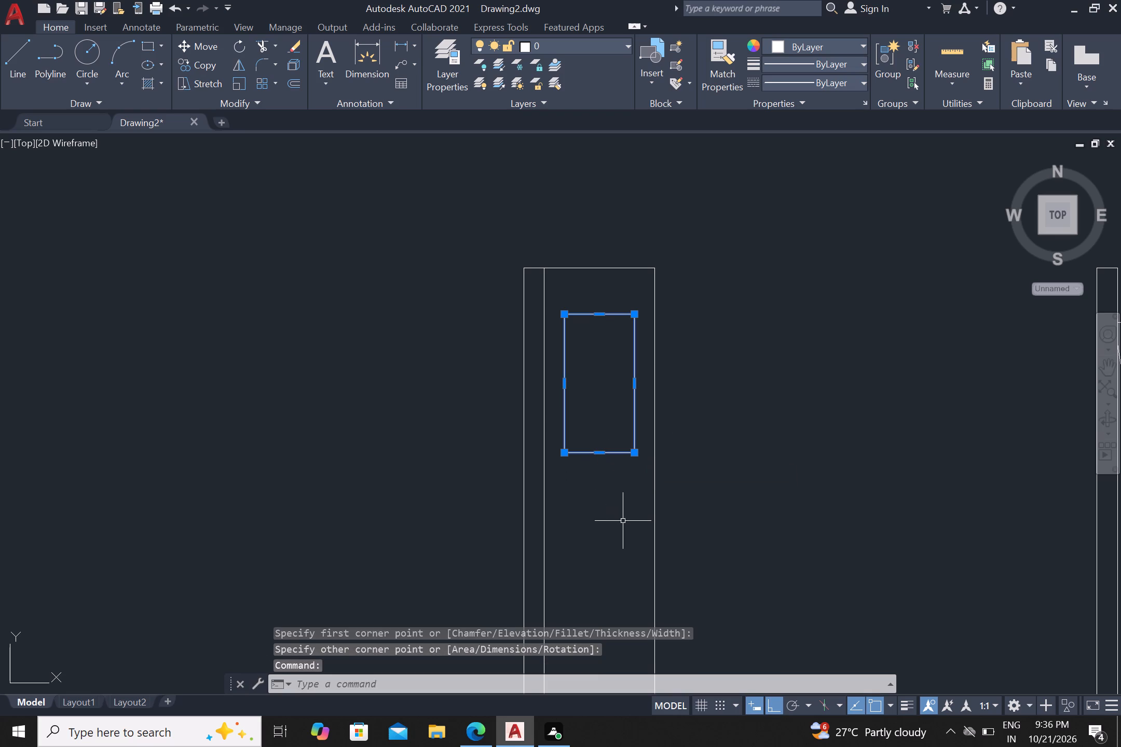
key(e)
click(653, 571)
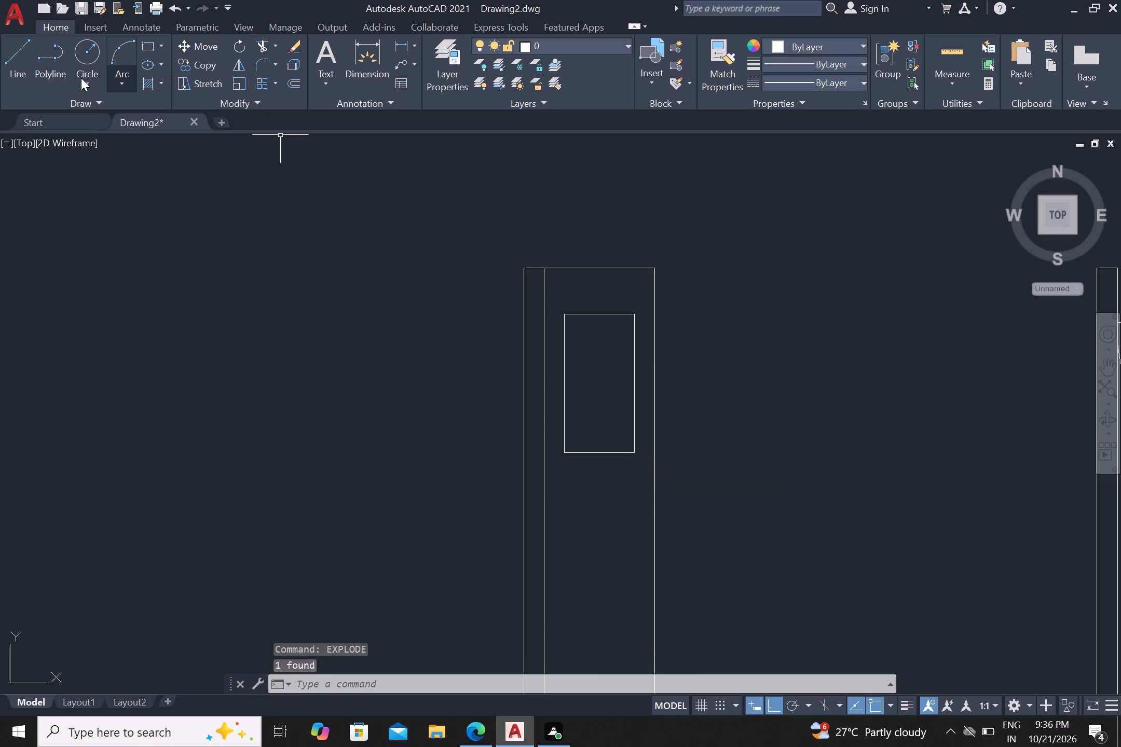
Draw a small burner circle inside the upper part of the exploded rectangle, near its vertical centreline.
click(83, 57)
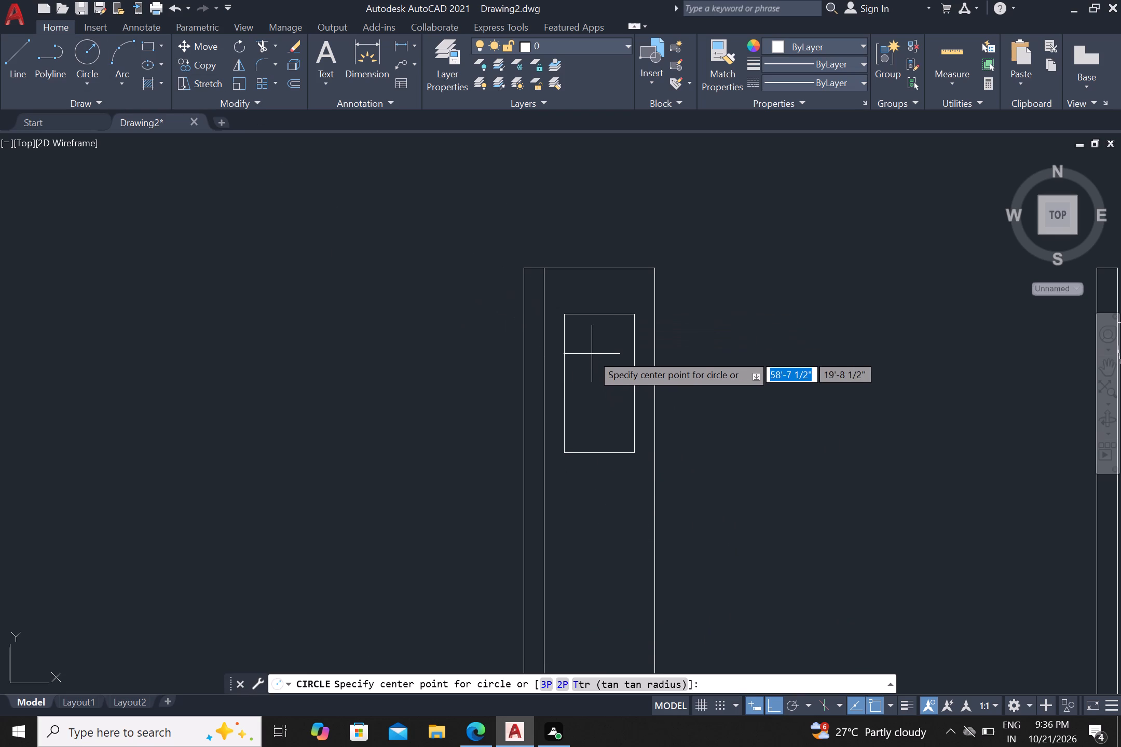
click(597, 347)
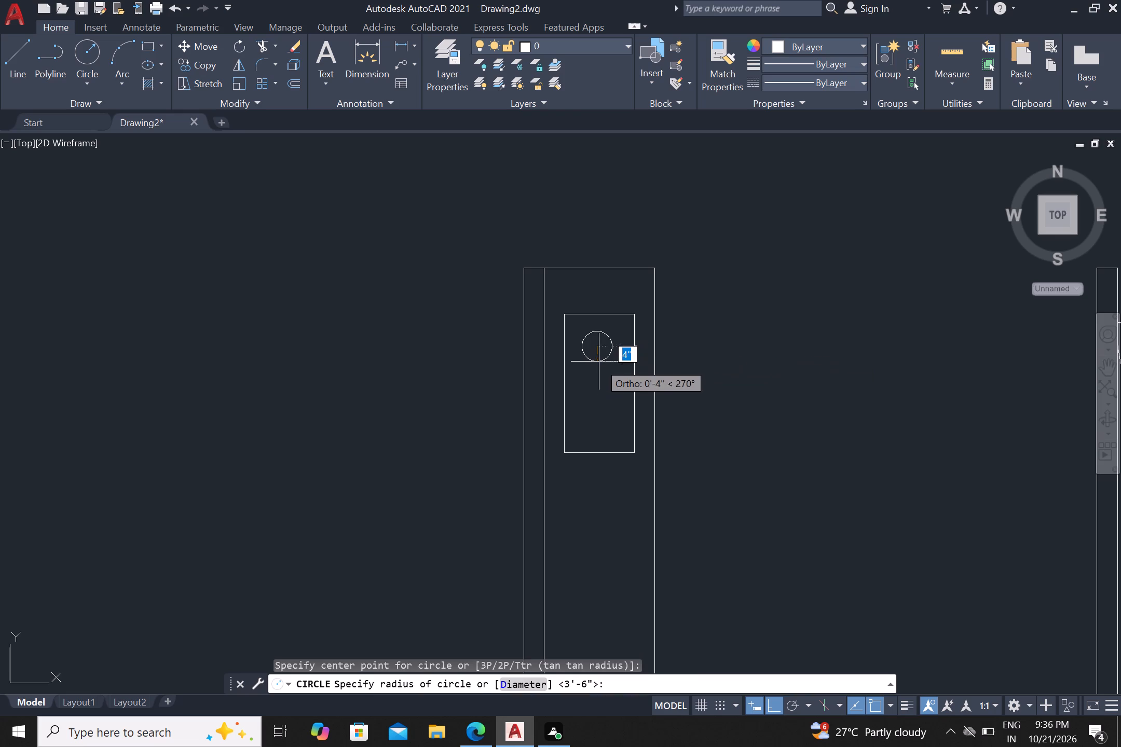
click(598, 356)
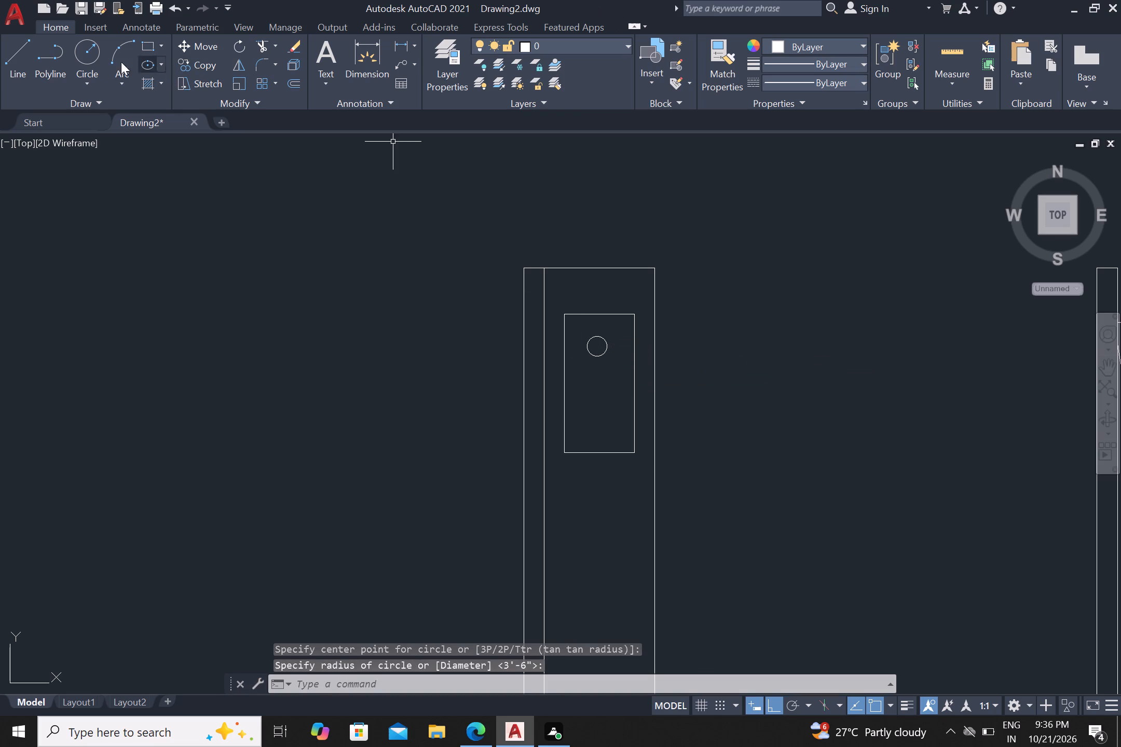
Draw burner cross lines from the circle's centre, one about 3 1/2" straight up and one straight right past the circle.
click(8, 68)
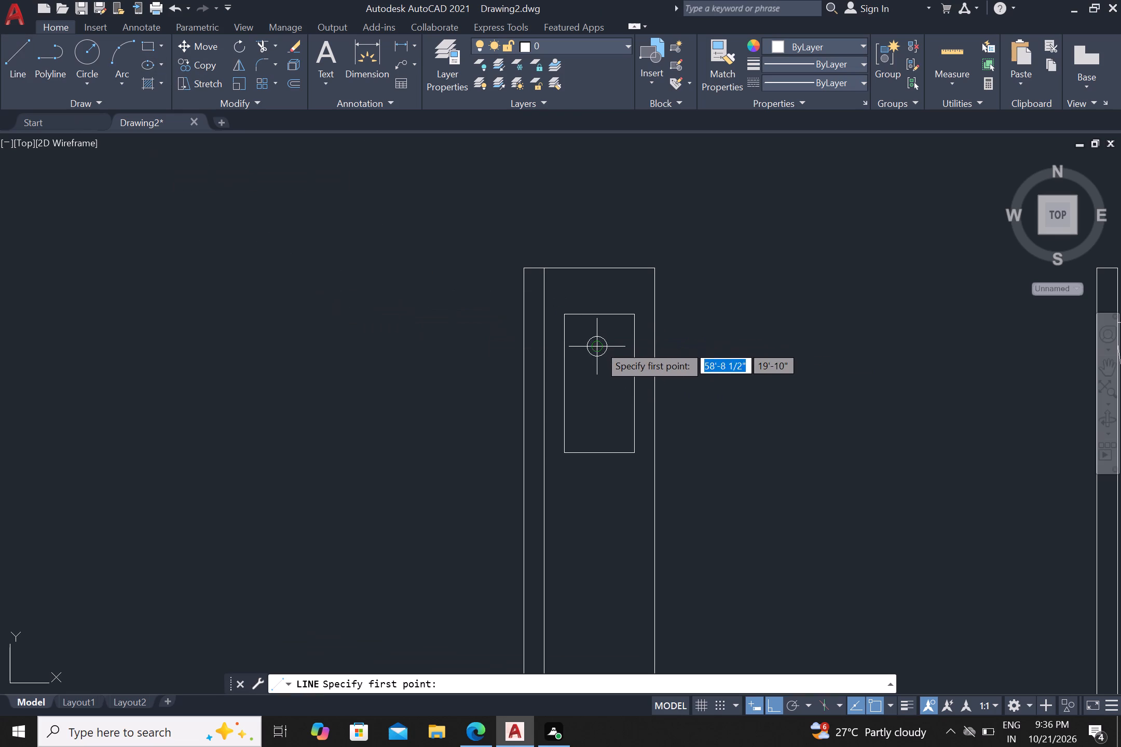
scroll(599, 345, up, 1)
click(597, 348)
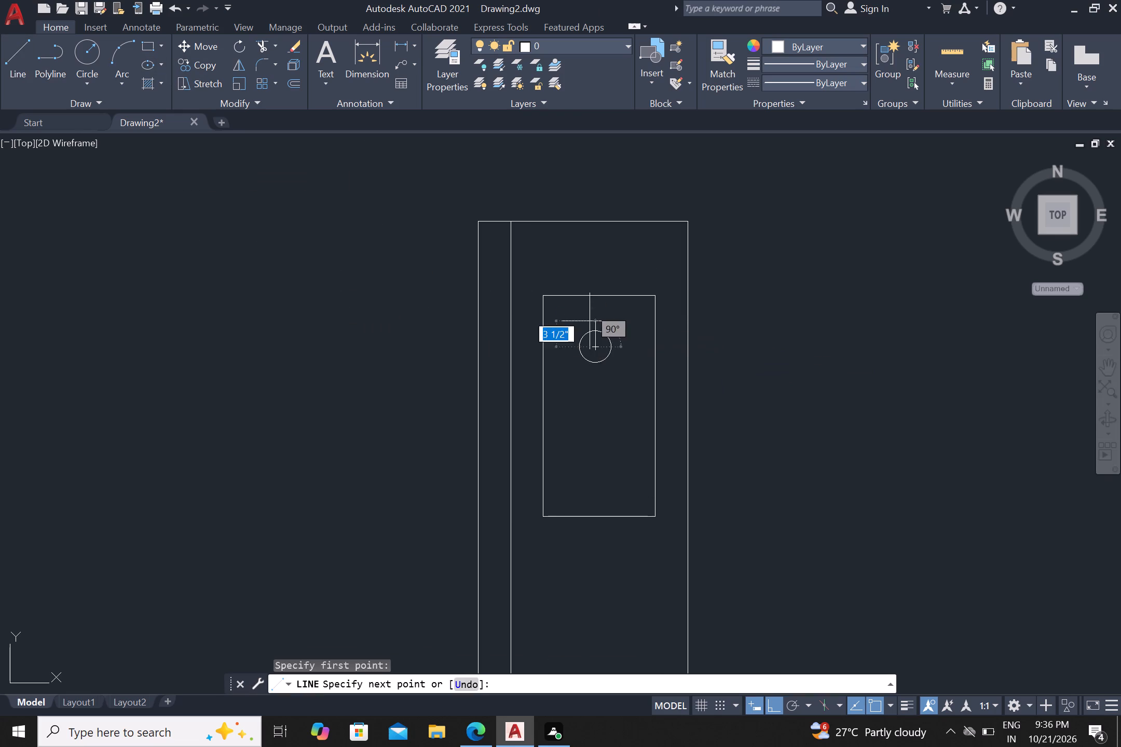
click(590, 321)
key(e)
click(599, 349)
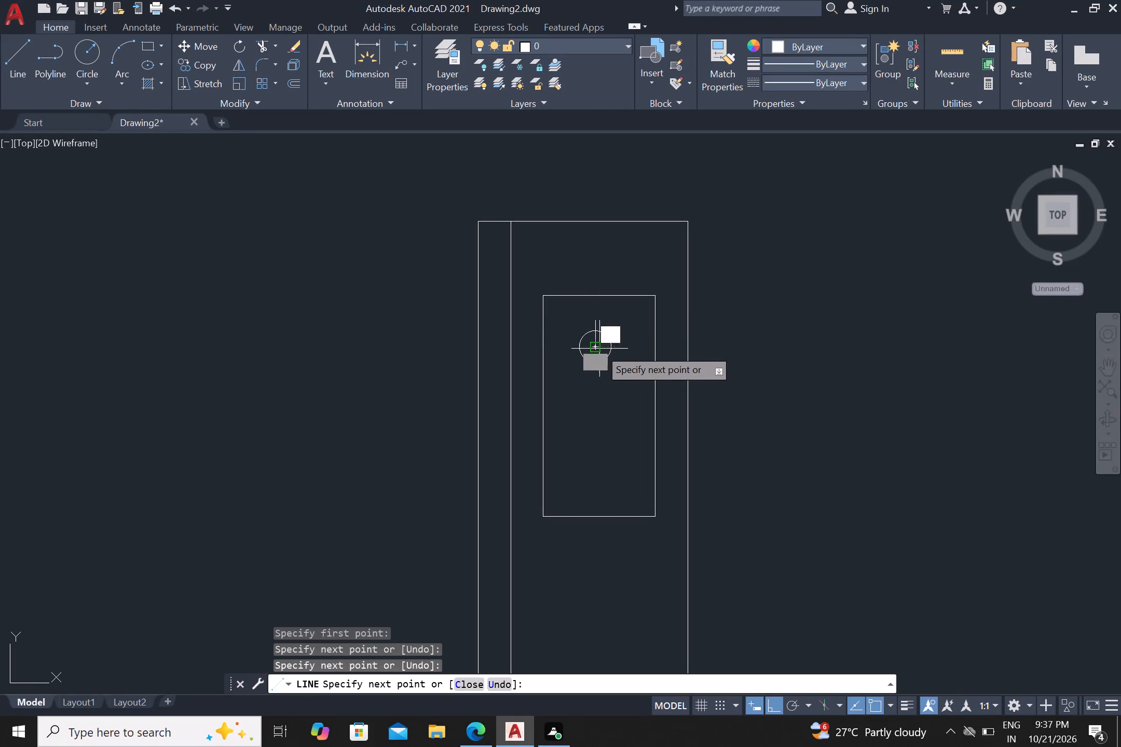
click(627, 349)
key(e)
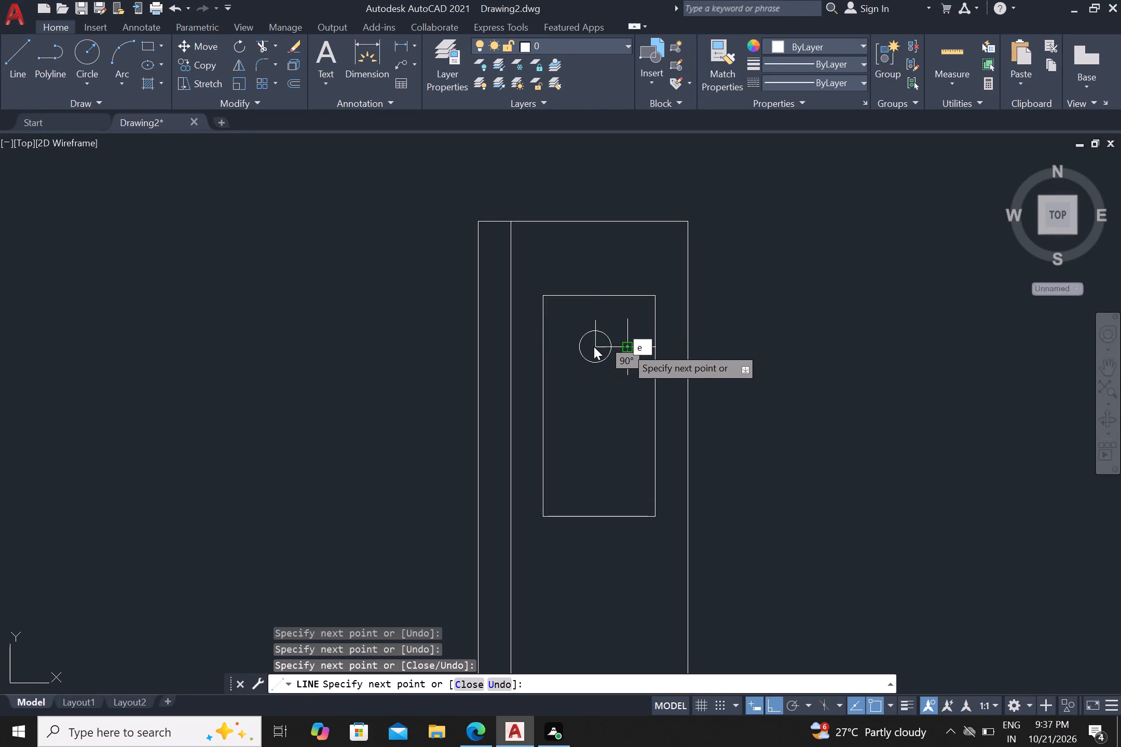
key(BackSpace)
key(Delete)
key(Escape)
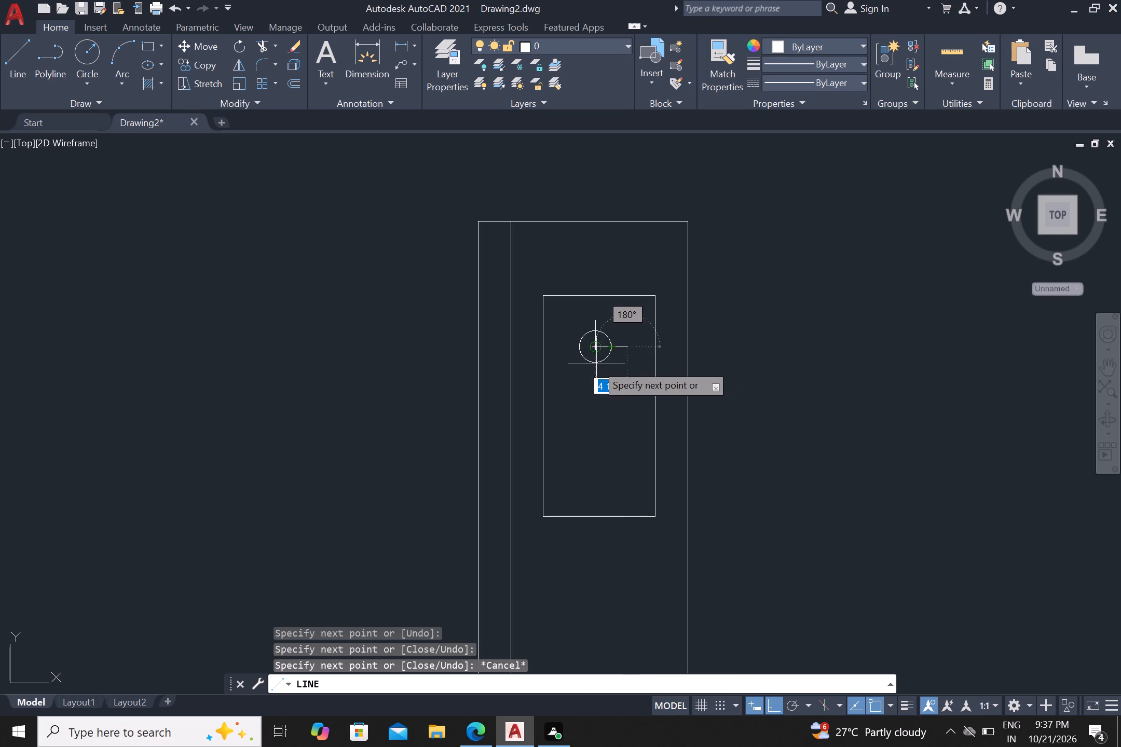
key(Escape)
Draw a burner cross line from the circle's centre straight down past the circle.
key(Return)
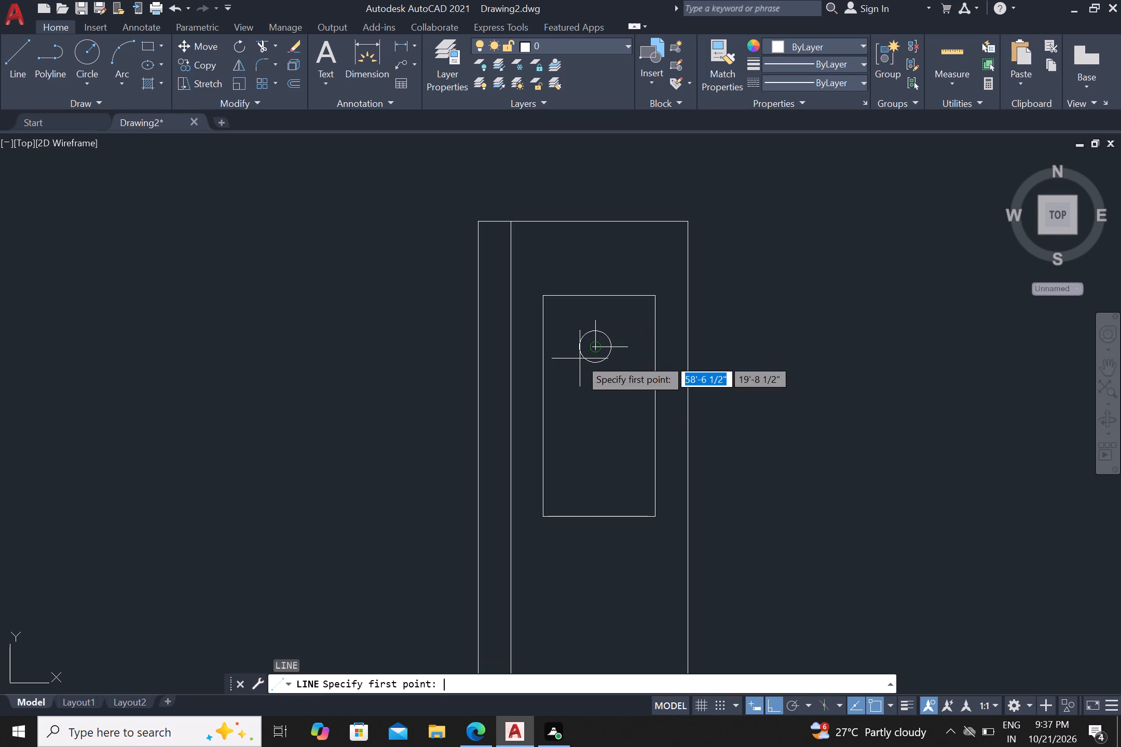
click(598, 347)
click(593, 376)
key(Return)
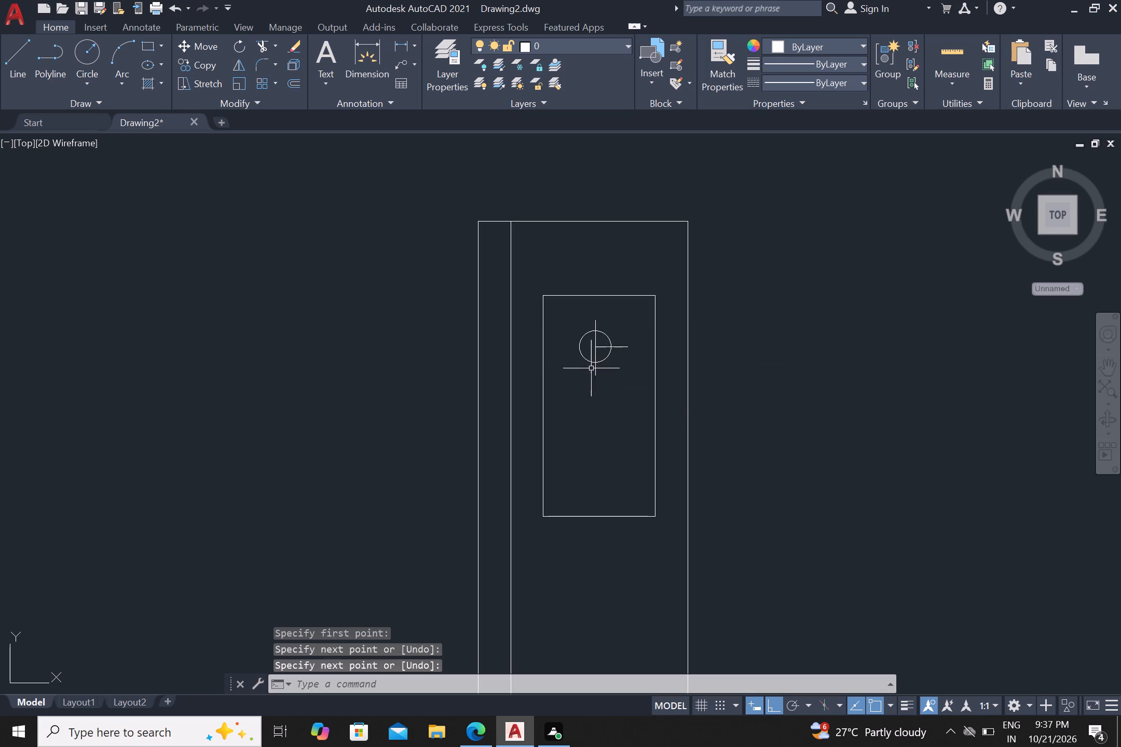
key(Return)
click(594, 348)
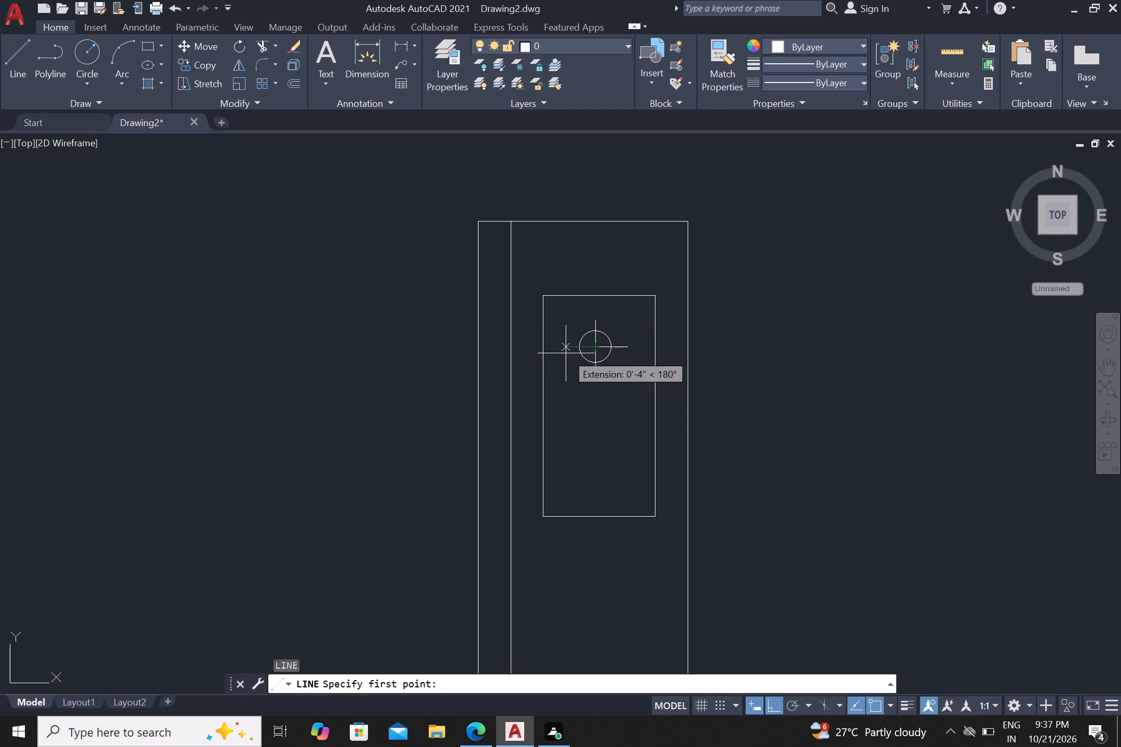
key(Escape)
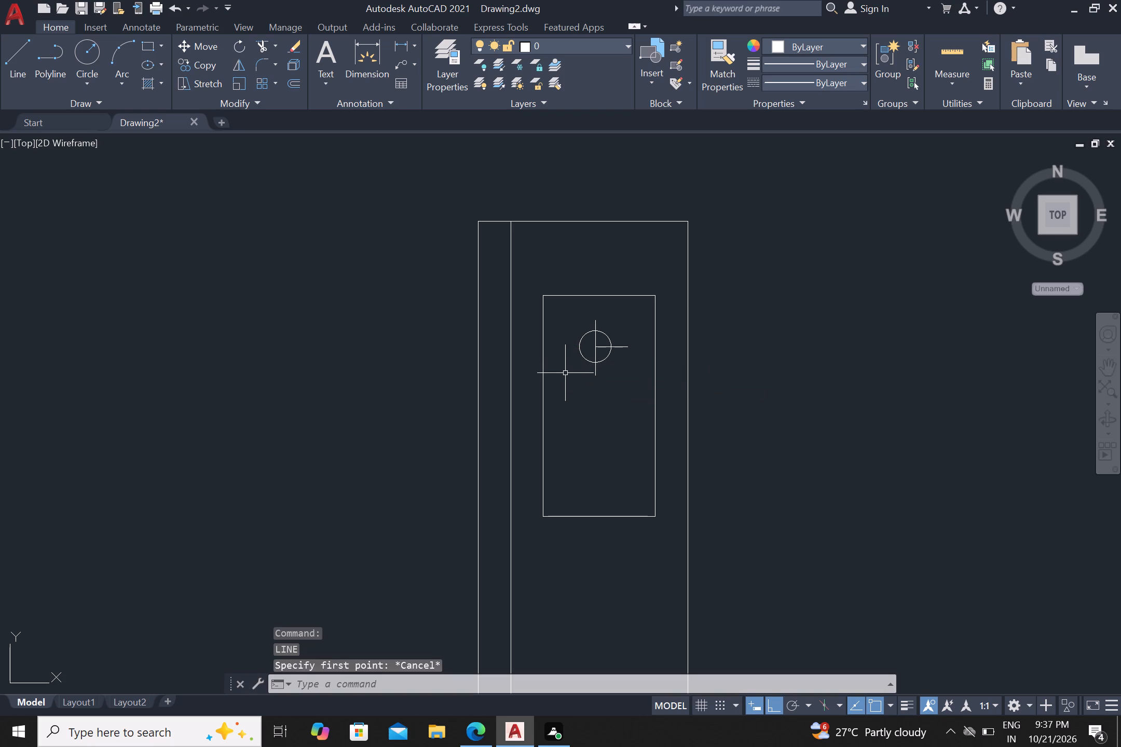
Draw the last burner cross line from the circle's centre straight left past the circle.
key(l)
key(Return)
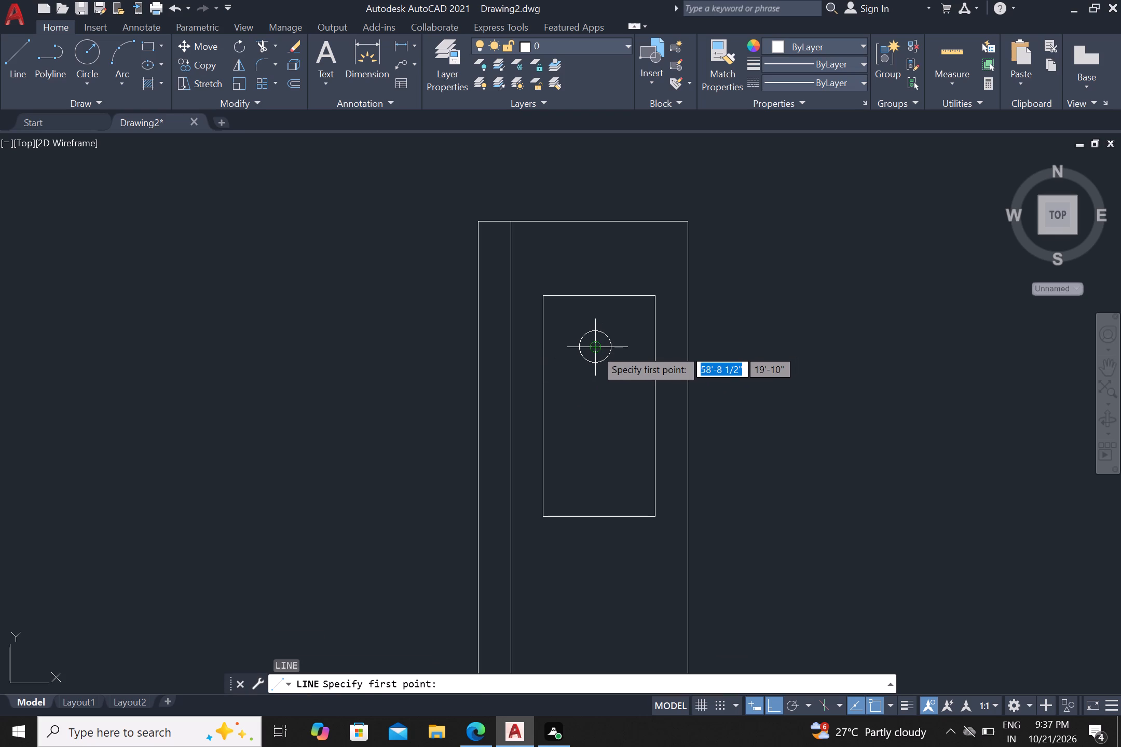
click(595, 349)
click(564, 355)
key(Return)
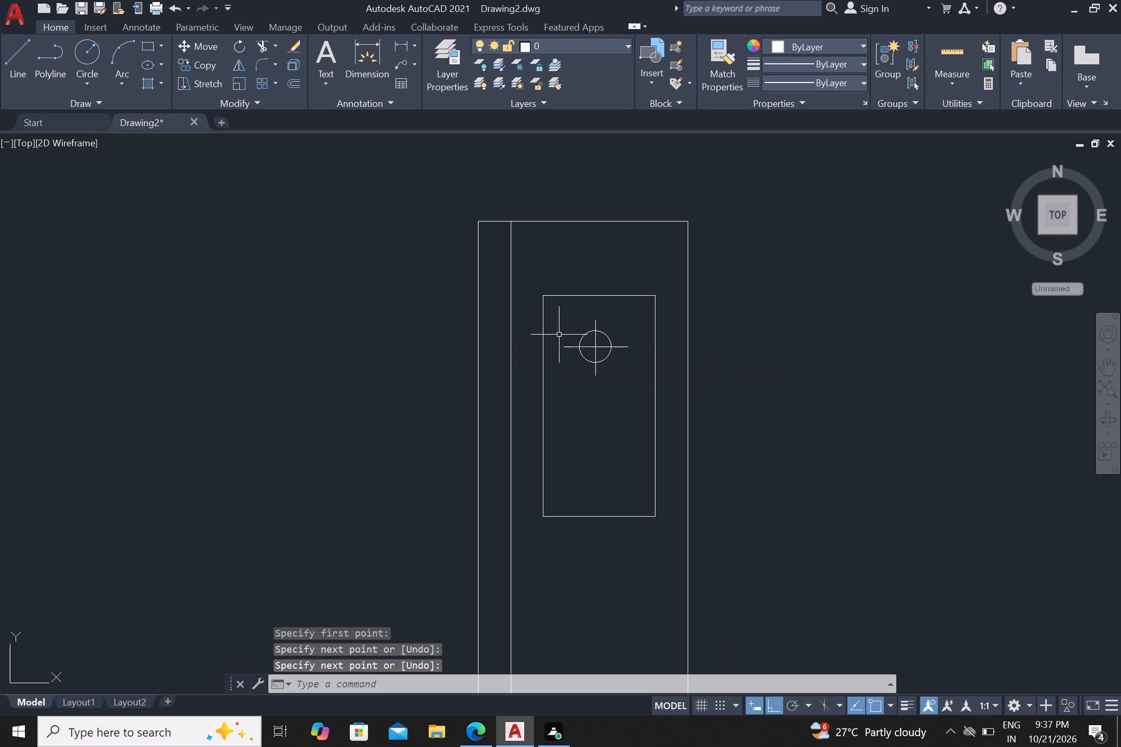
Mirror the burner circle and its cross lines about the stove rectangle's horizontal midline, keeping the original.
click(556, 309)
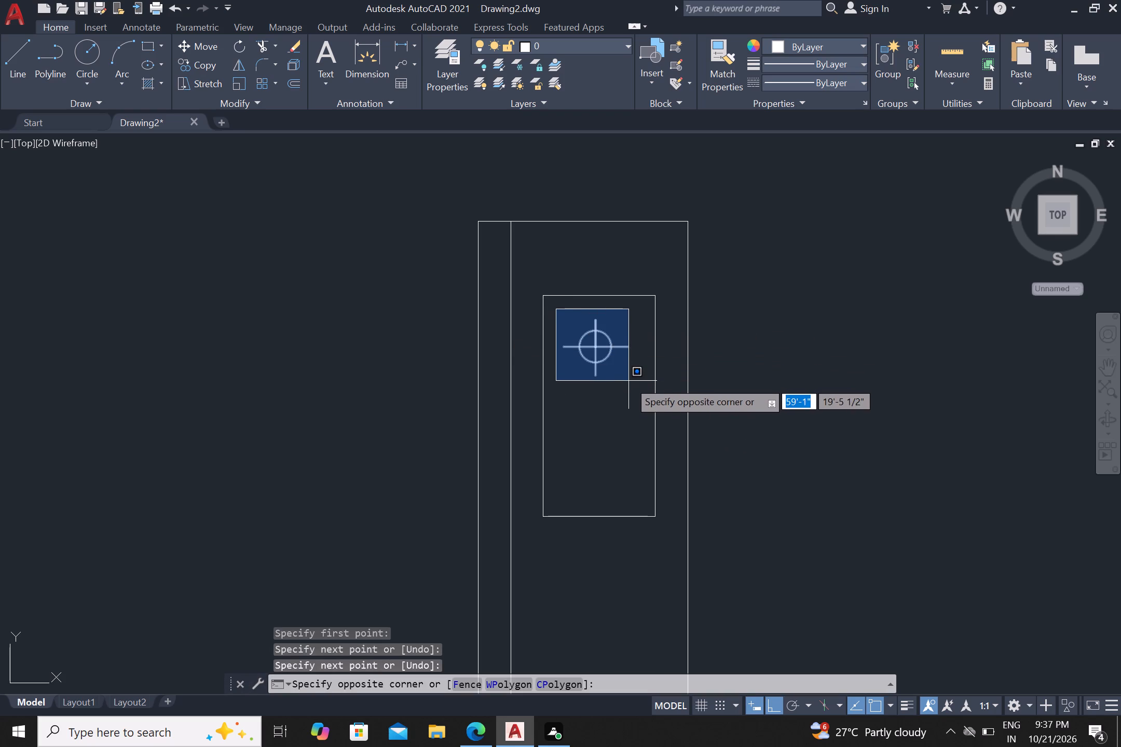
click(636, 383)
key(m)
key(i)
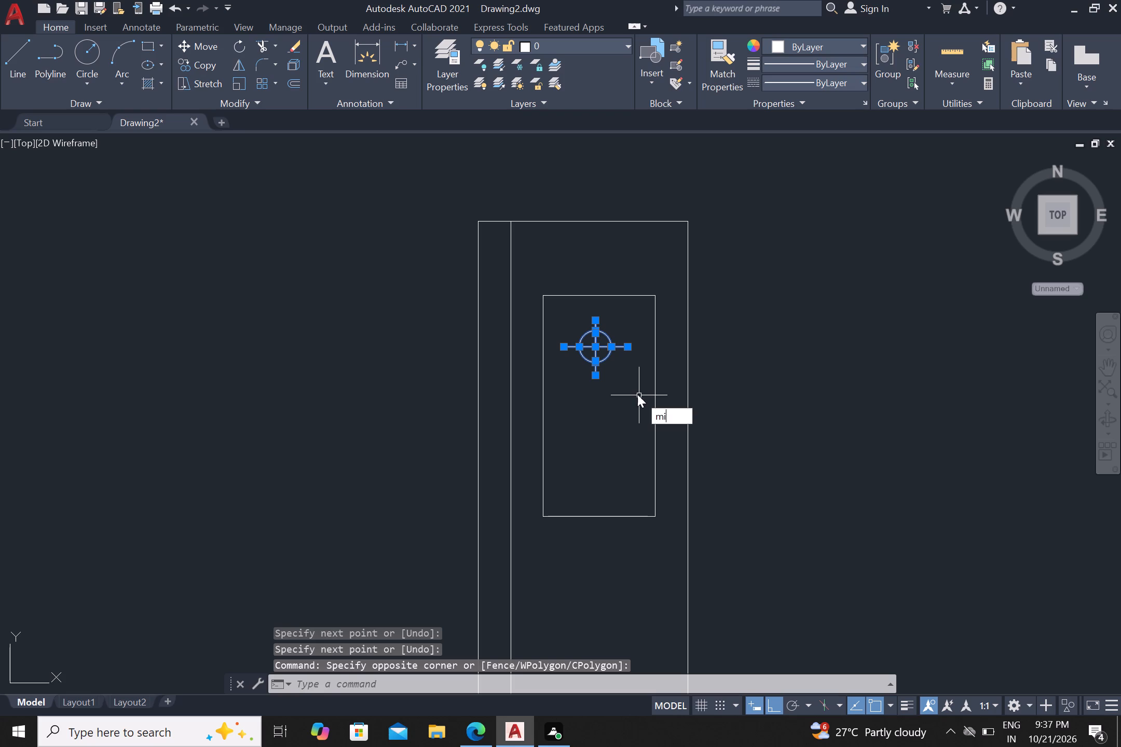
key(Return)
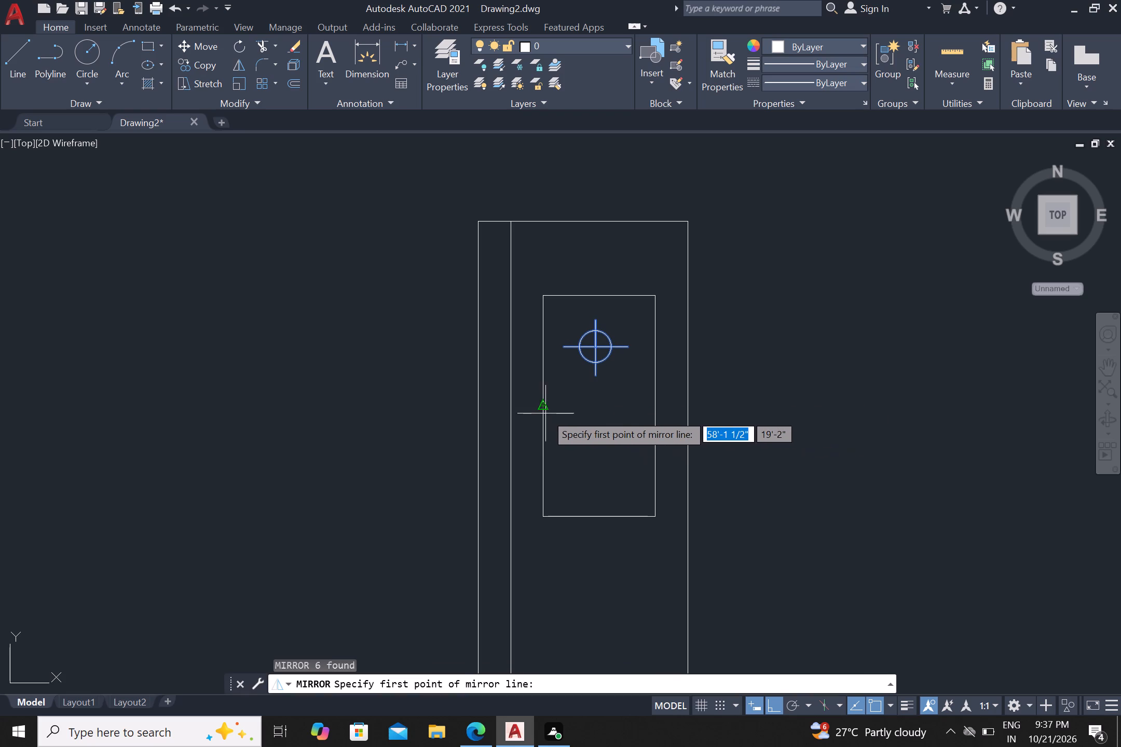
click(542, 407)
click(494, 414)
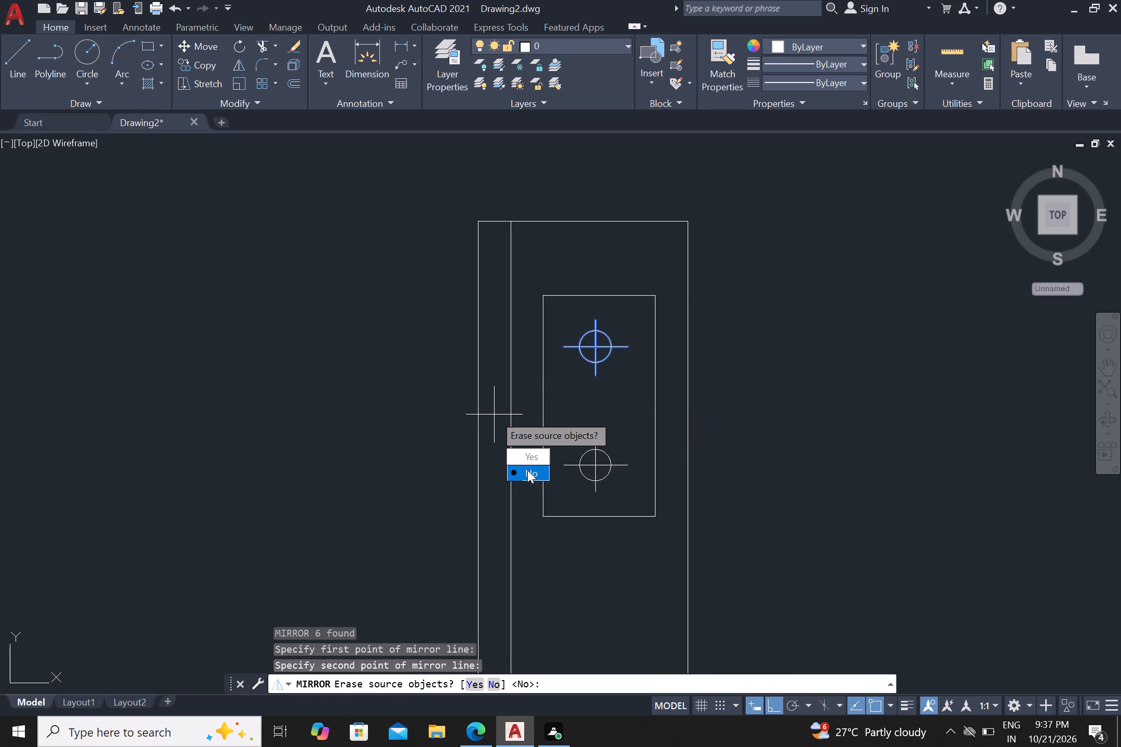
drag(527, 470, 495, 415)
scroll(498, 411, down, 3)
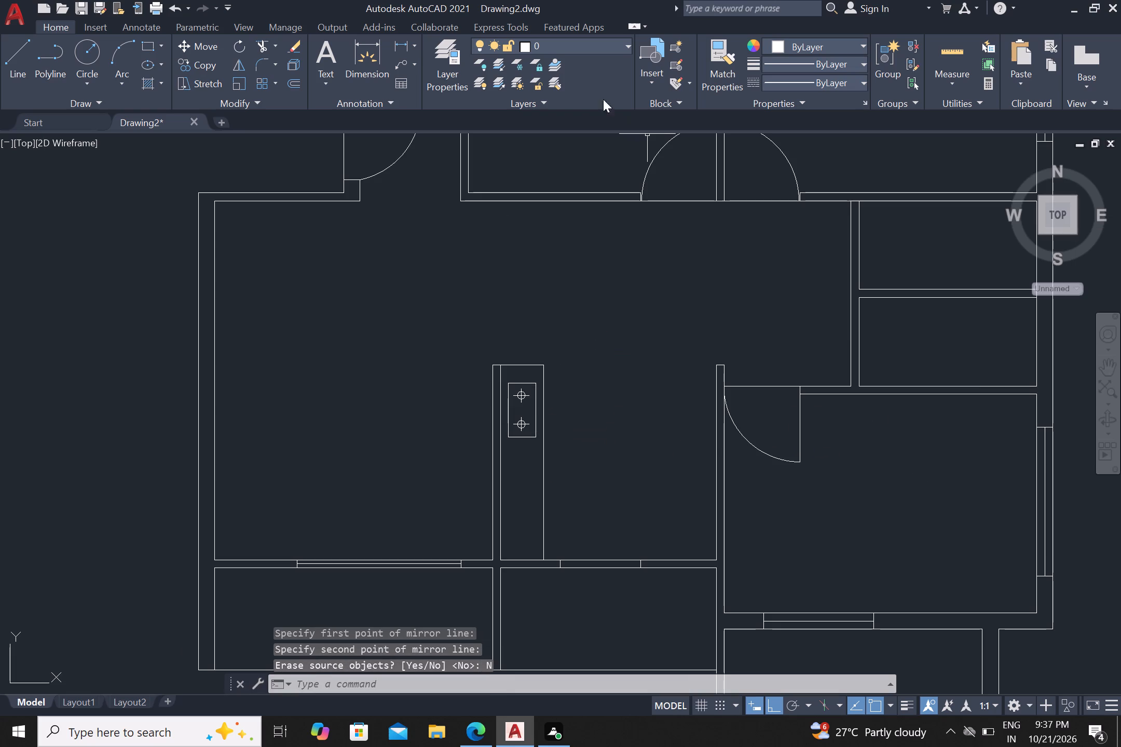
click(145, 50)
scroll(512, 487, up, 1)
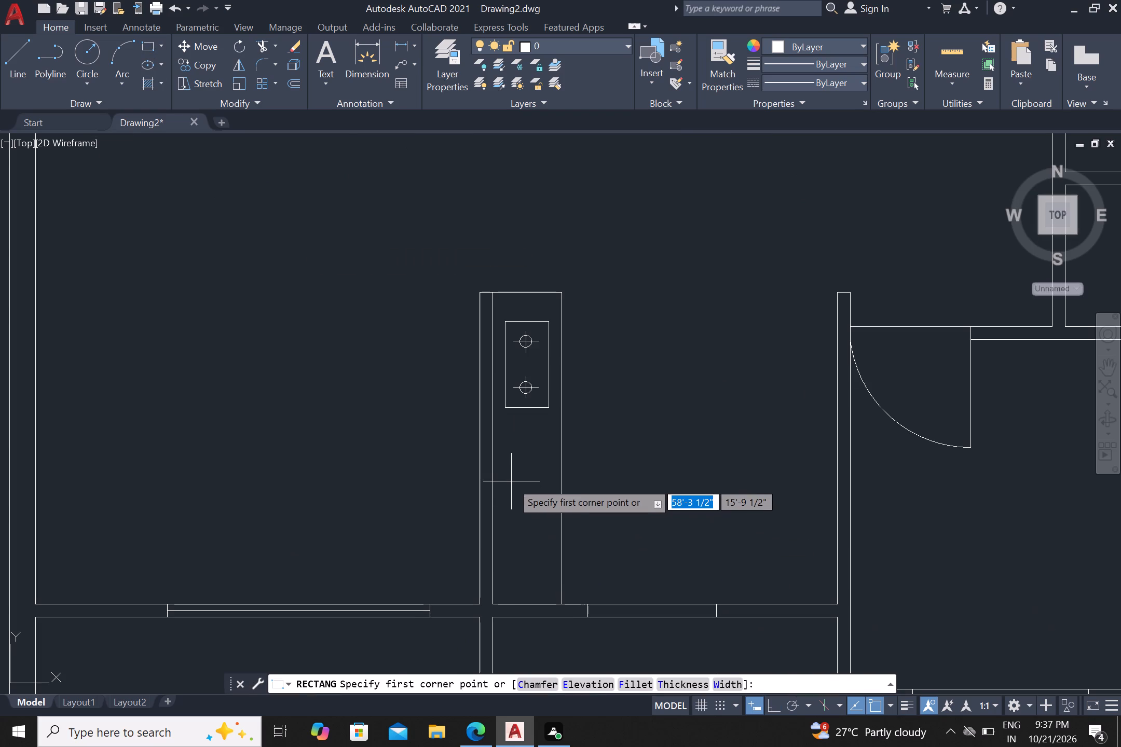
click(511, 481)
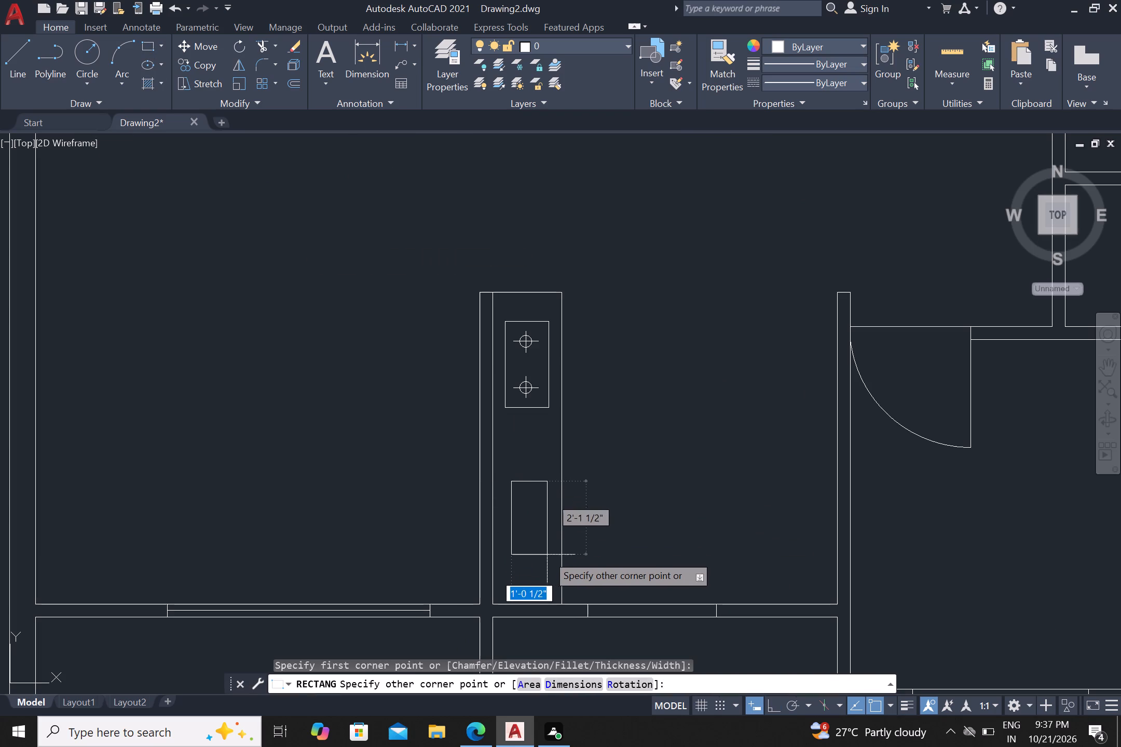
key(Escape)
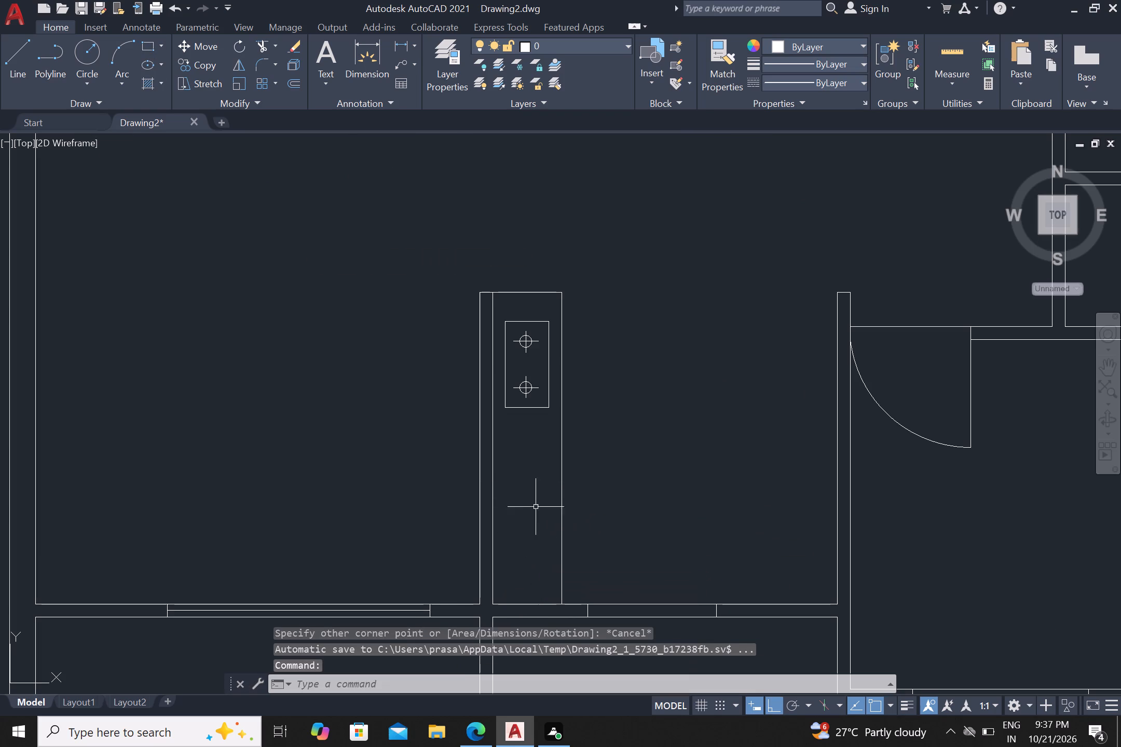
Draw a sink rectangle about 1'-3 1/2" wide by 1'-10" high in the lower part of the counter strip.
key(Return)
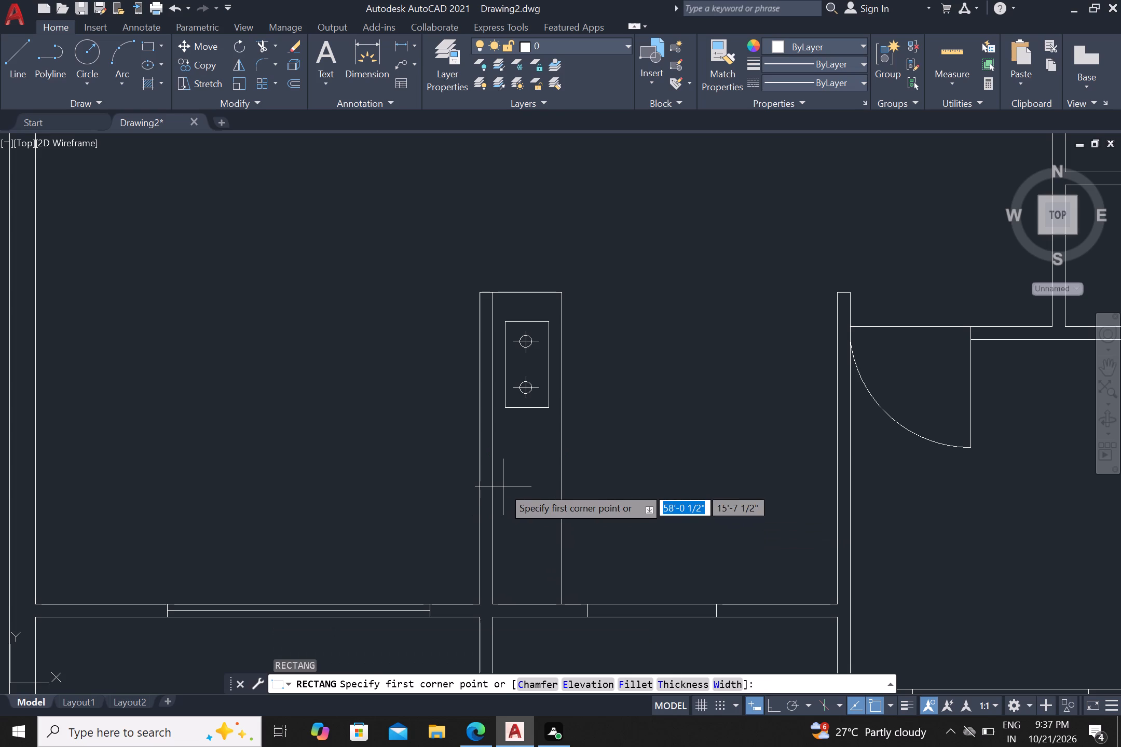
click(503, 487)
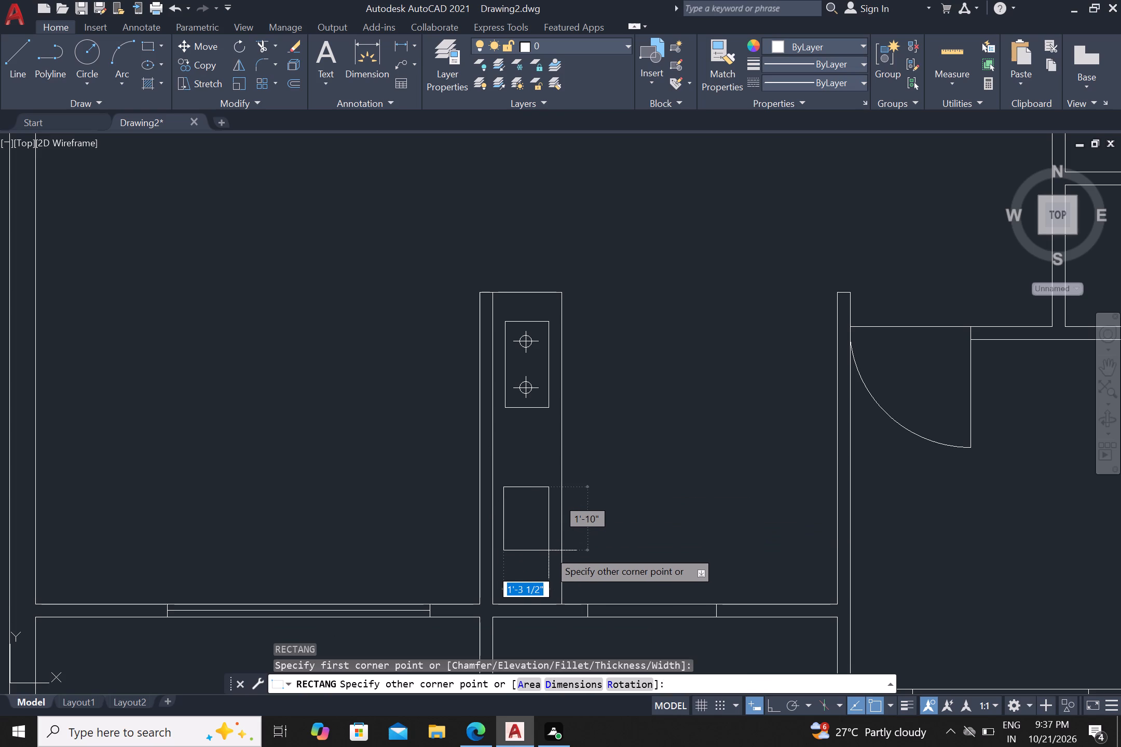
click(549, 550)
key(Return)
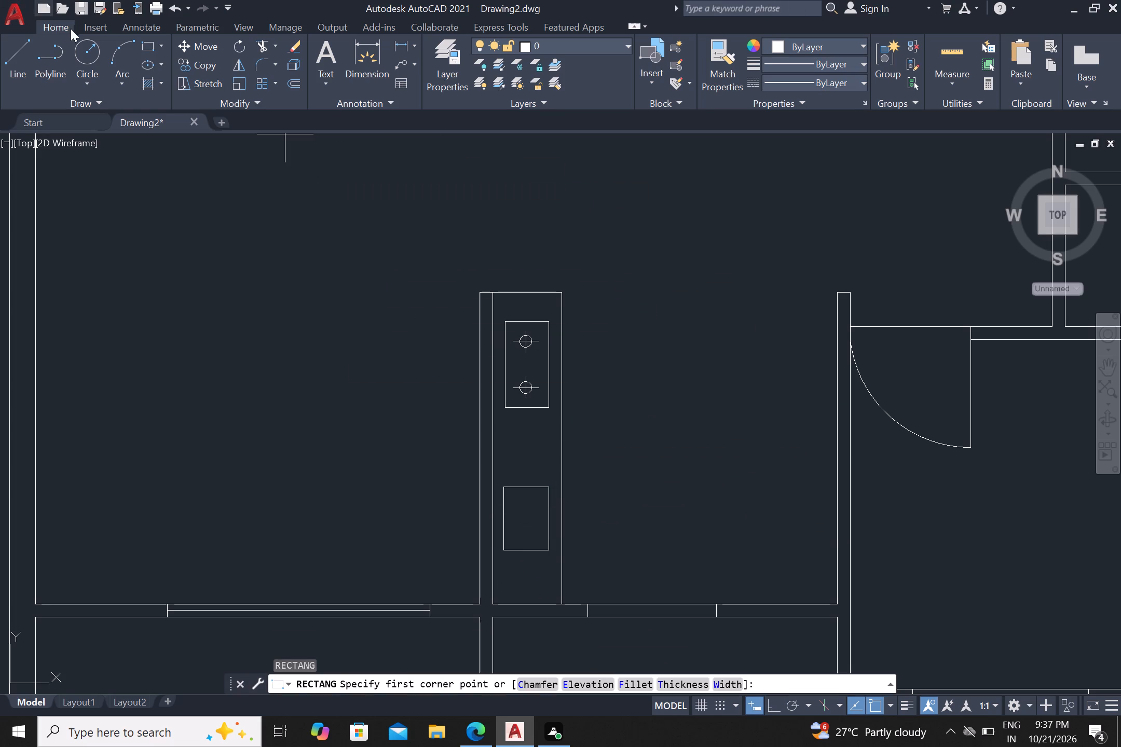
Draw a small drain circle inside the lower half of the sink rectangle, near its vertical centreline.
click(80, 44)
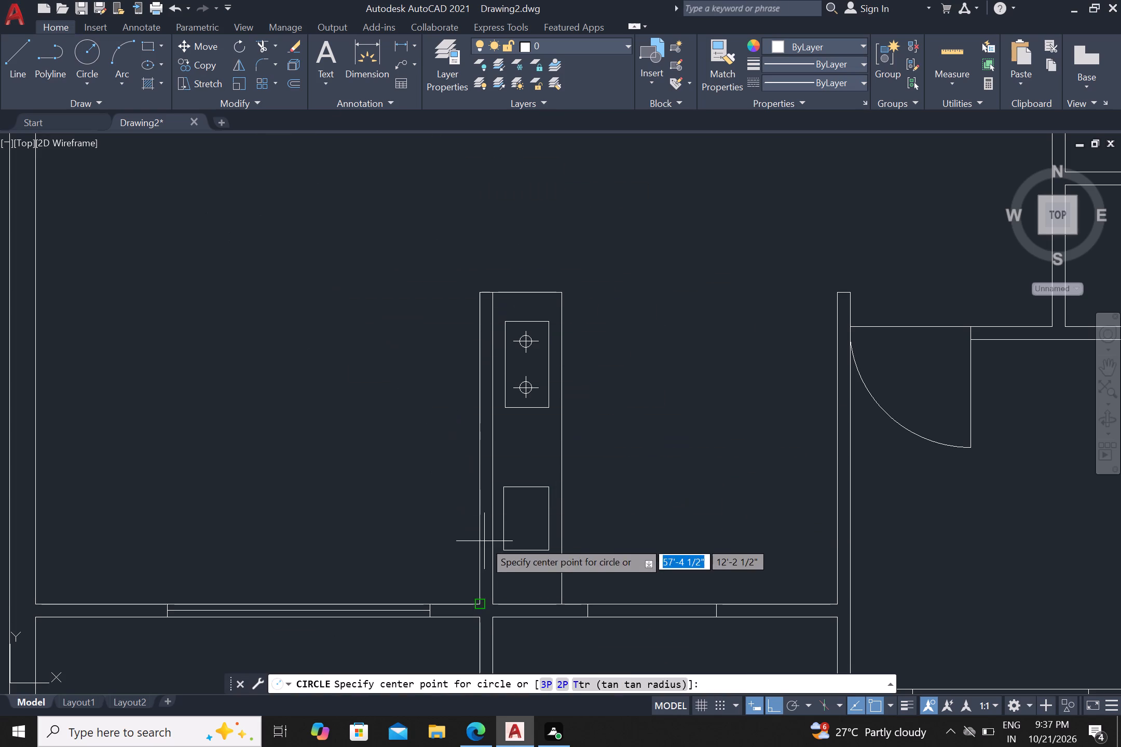
scroll(522, 537, up, 1)
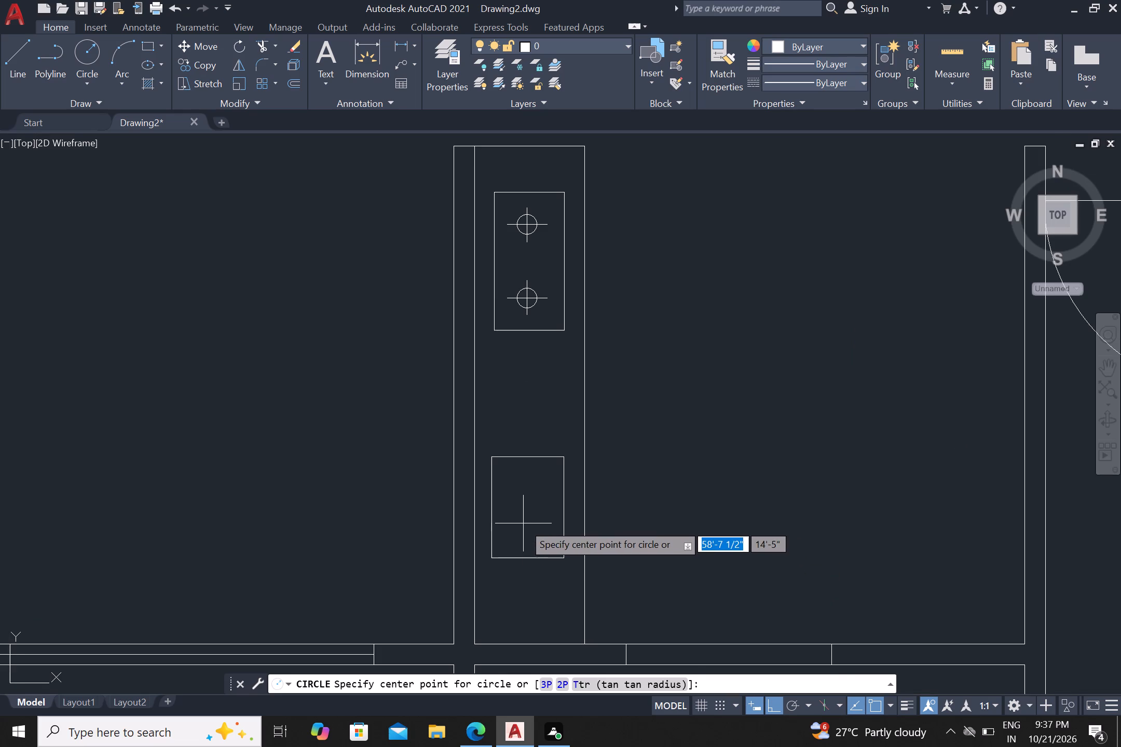
click(524, 523)
click(533, 538)
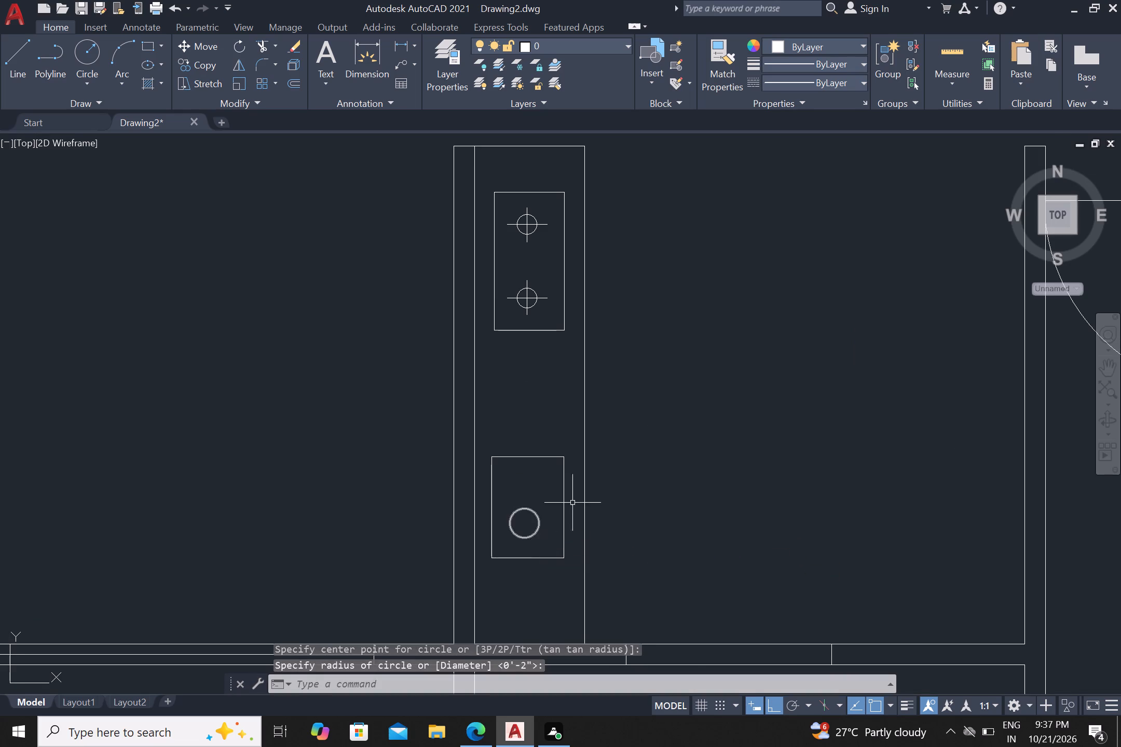
Draw a closed outline 6' wide by 8' high with lines in the empty space to the right of the floor plan.
scroll(741, 393, down, 3)
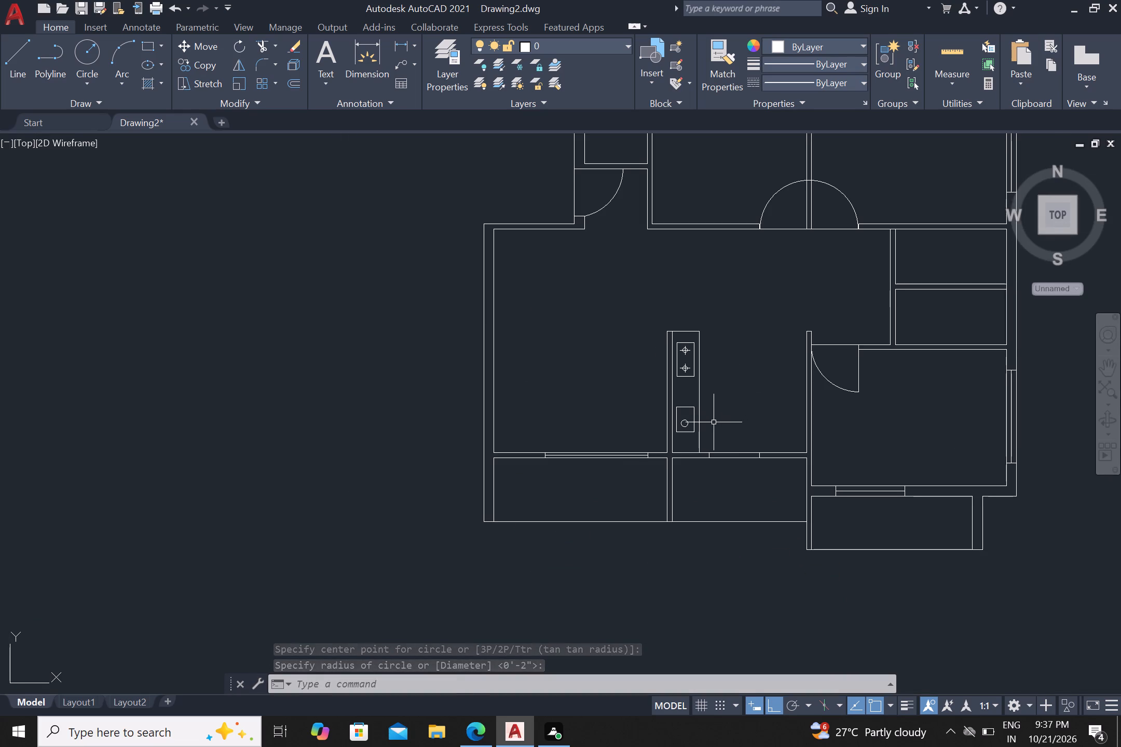
scroll(714, 422, down, 1)
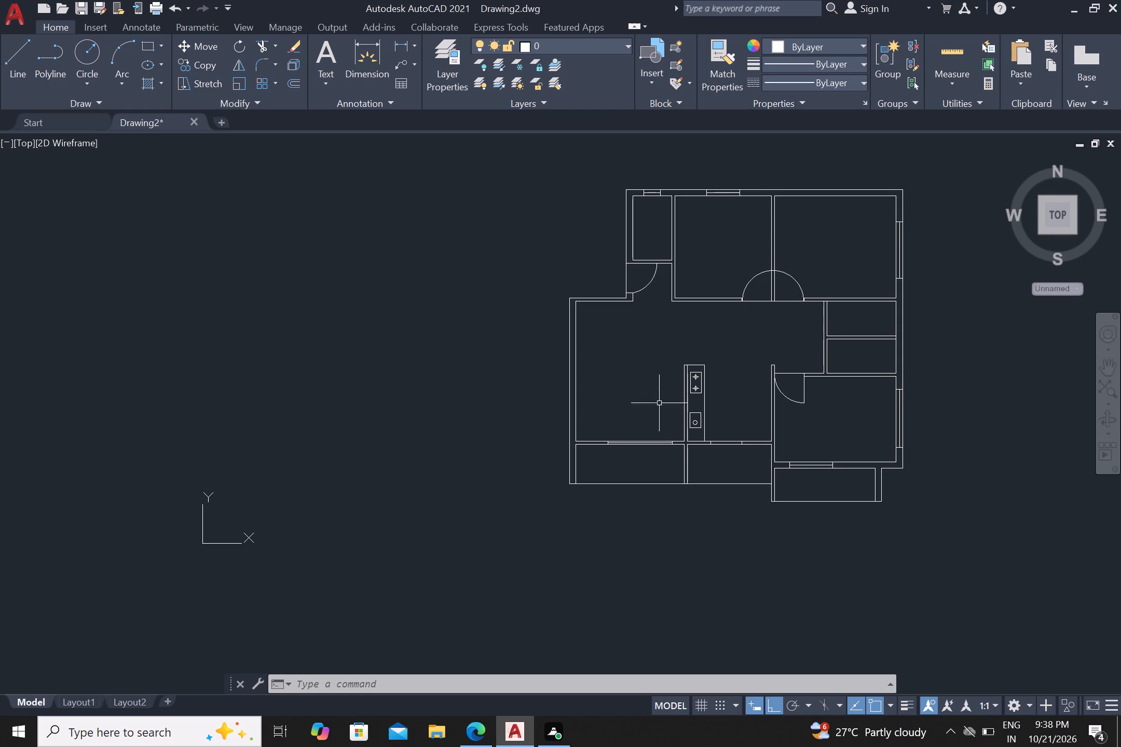
middle_drag(744, 368, 439, 366)
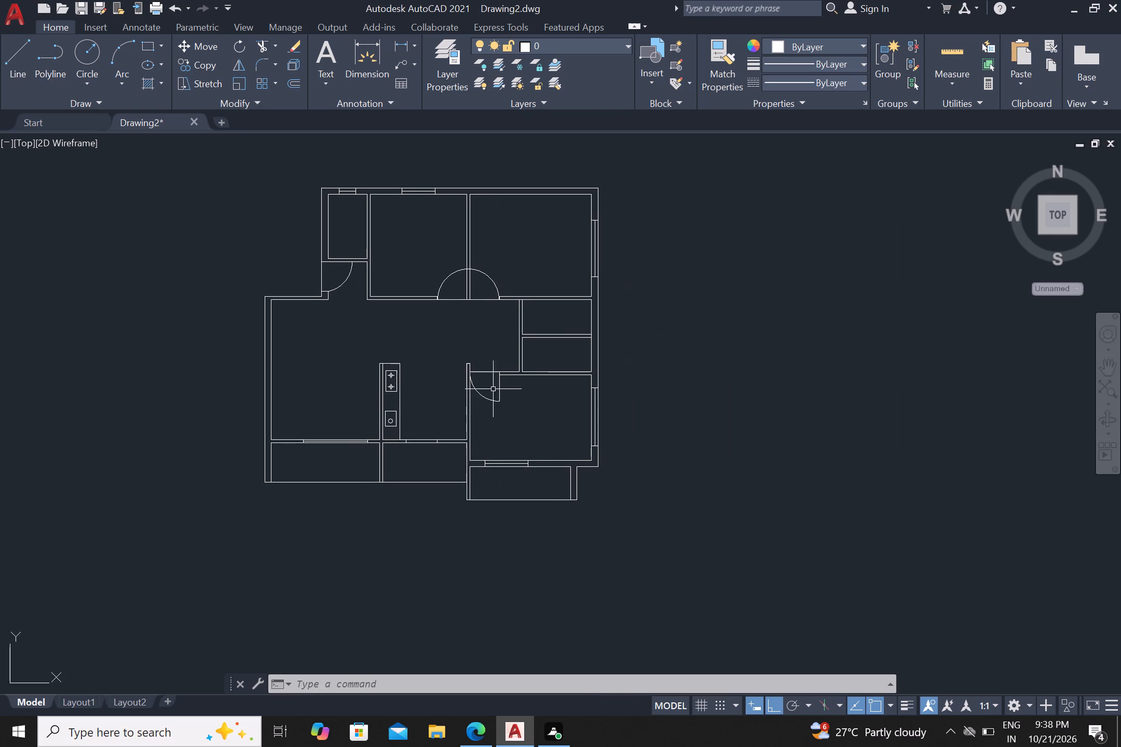
key(Escape)
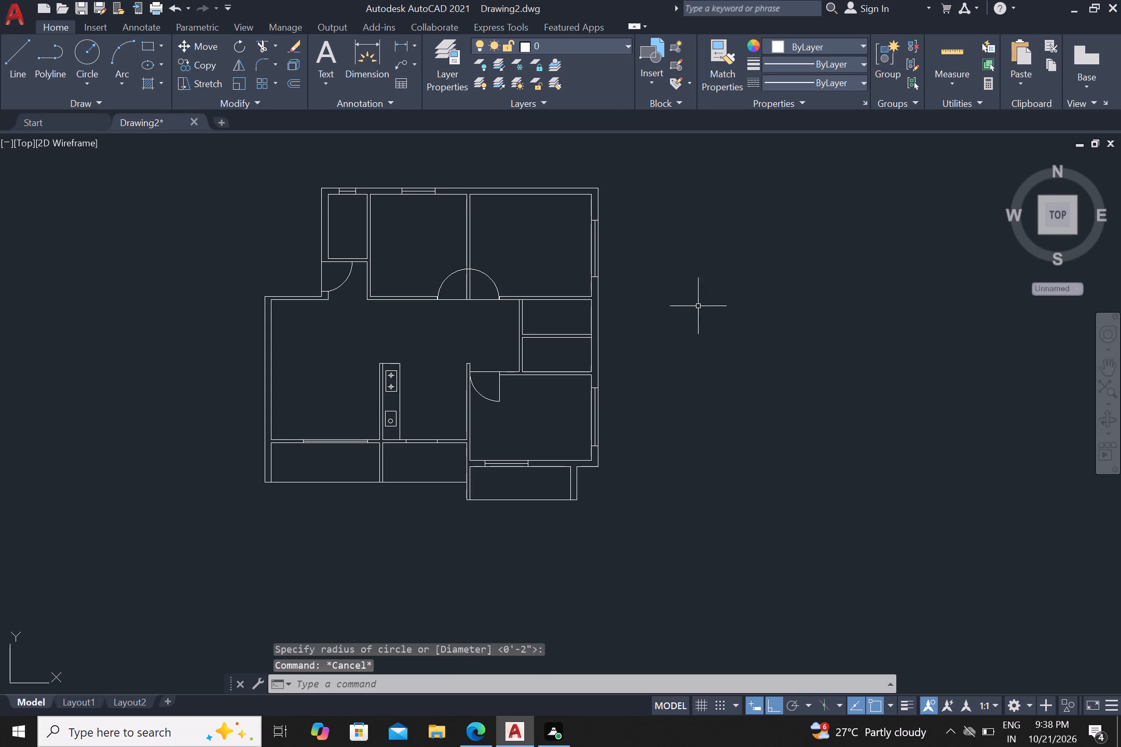
key(l)
key(Return)
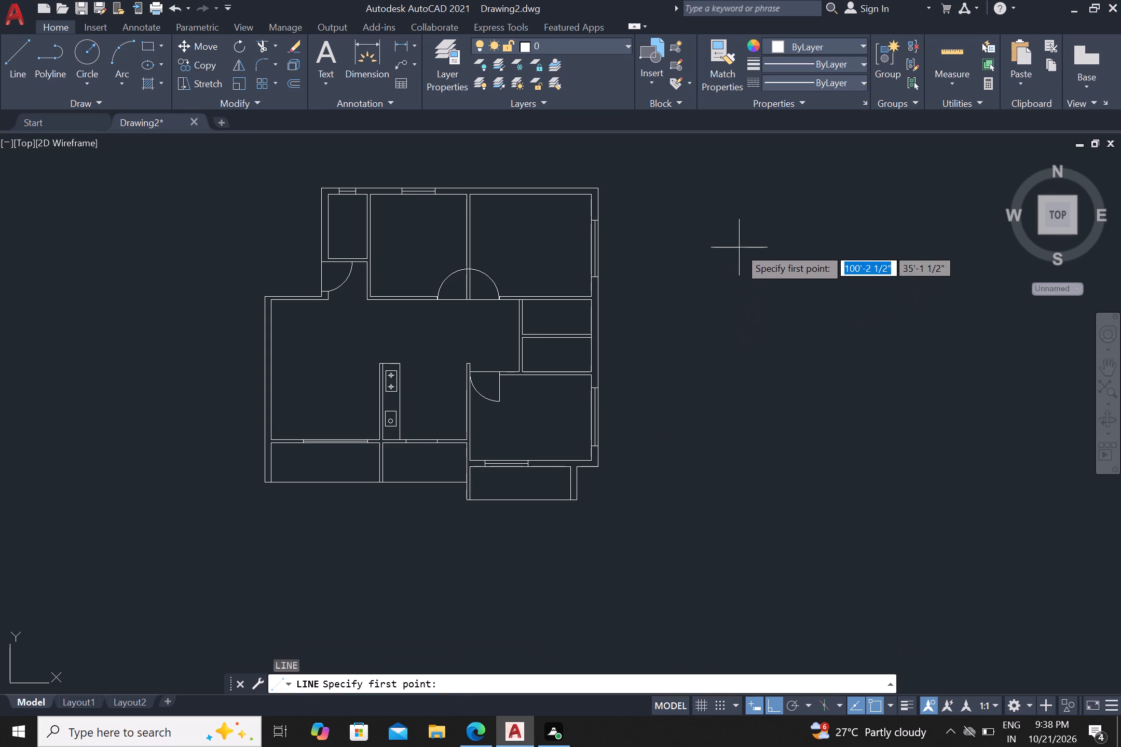
click(739, 247)
key(6)
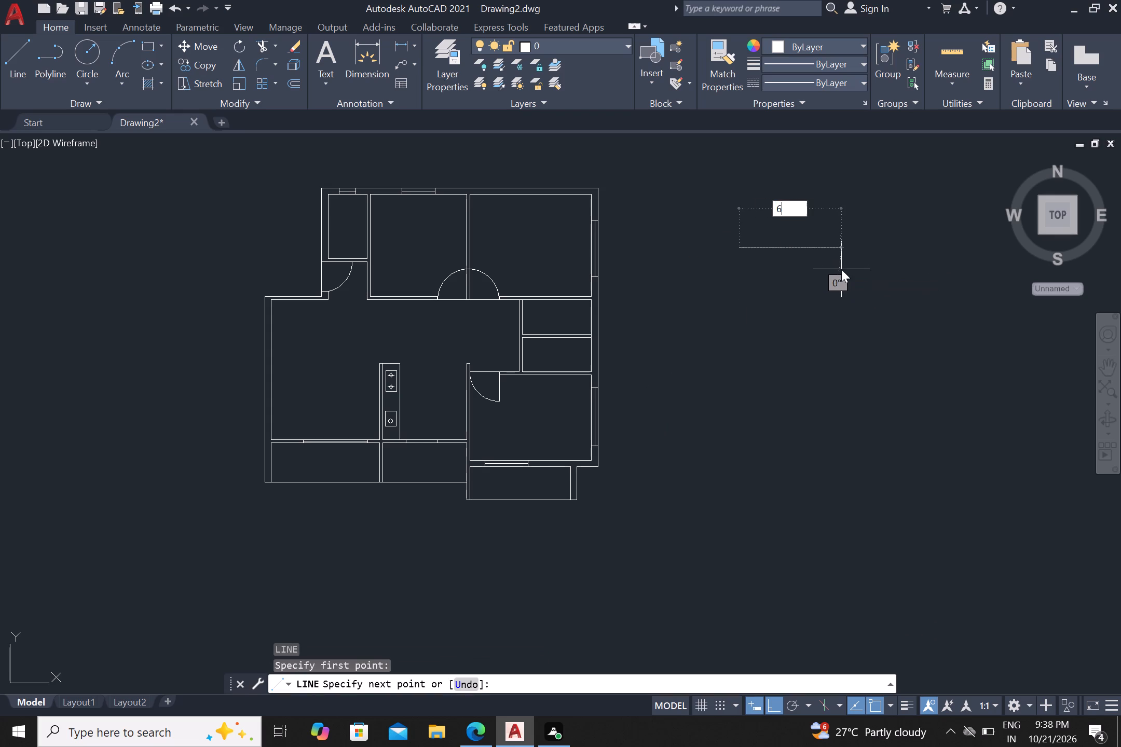
key(apostrophe)
key(Return)
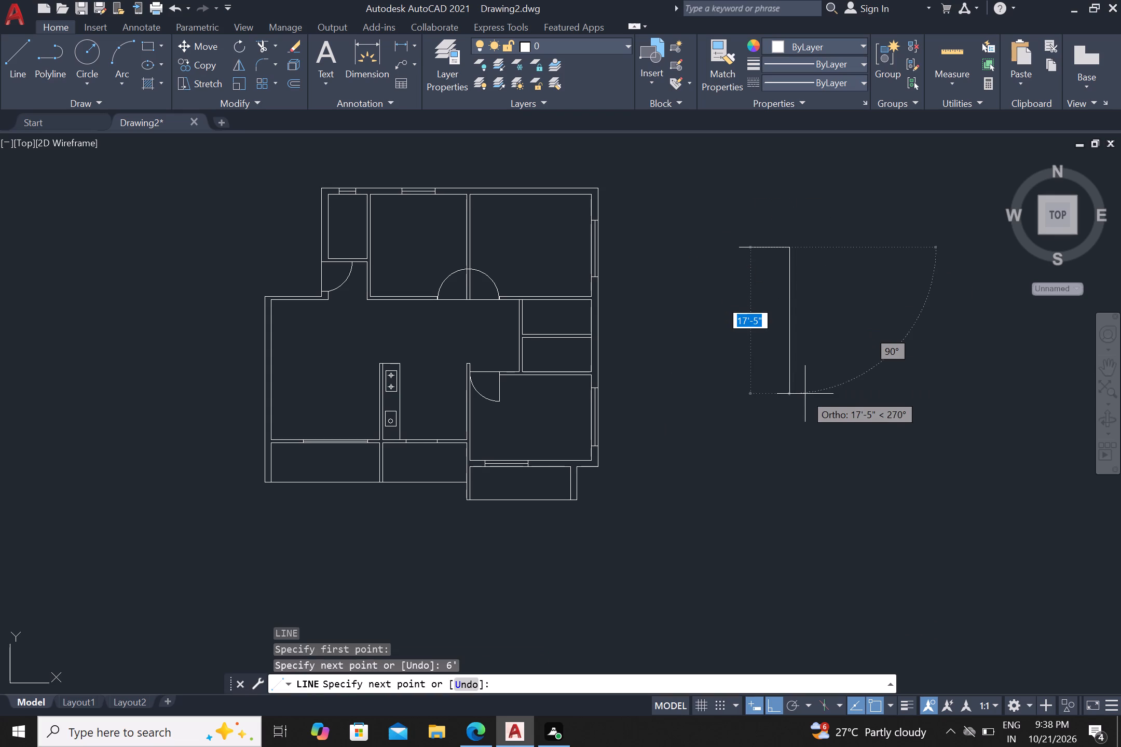
text(8')
key(Return)
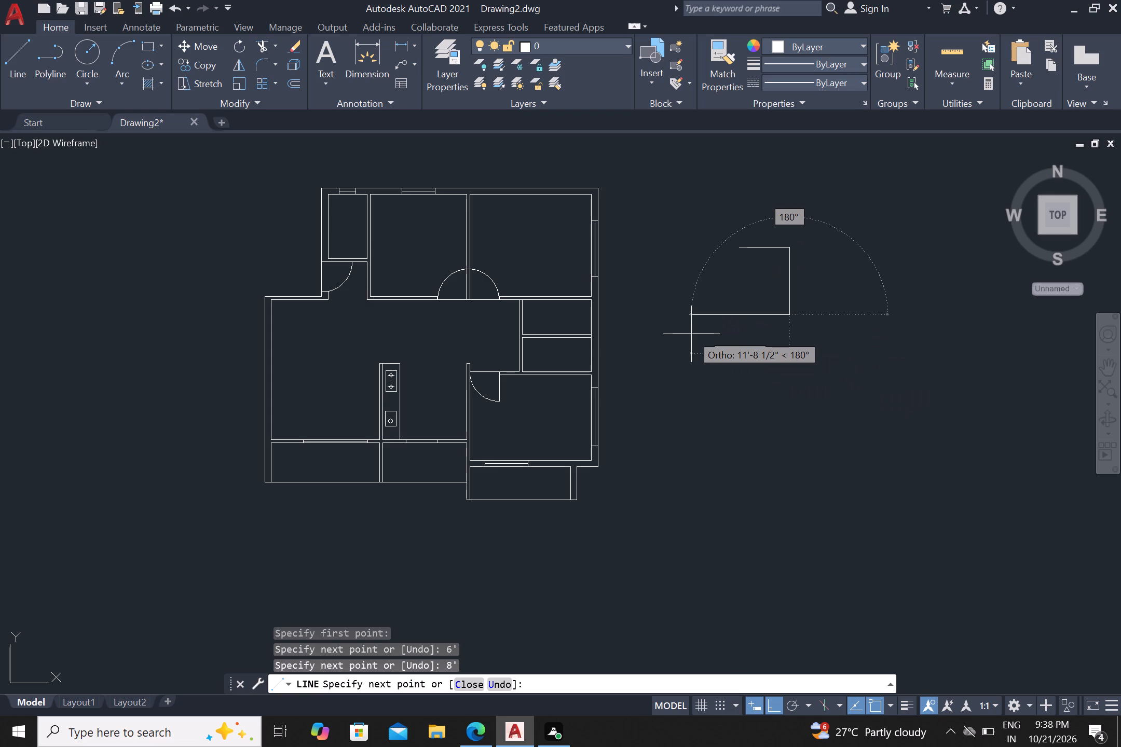
key(6)
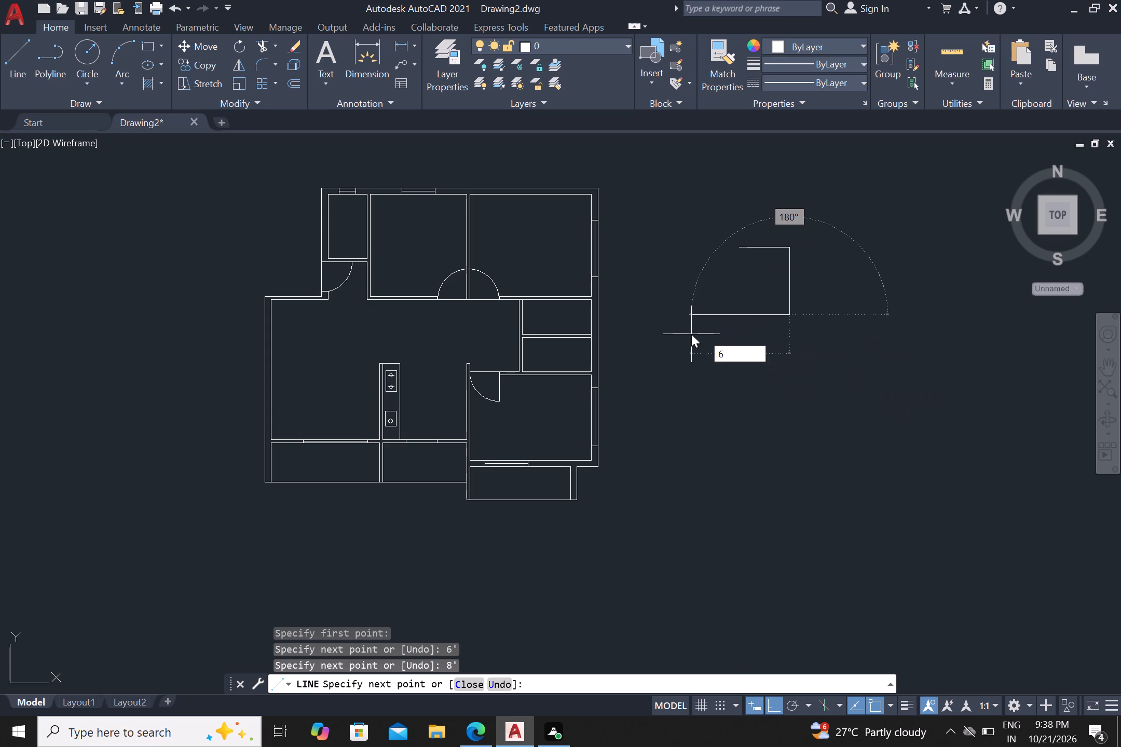
key(apostrophe)
key(Return)
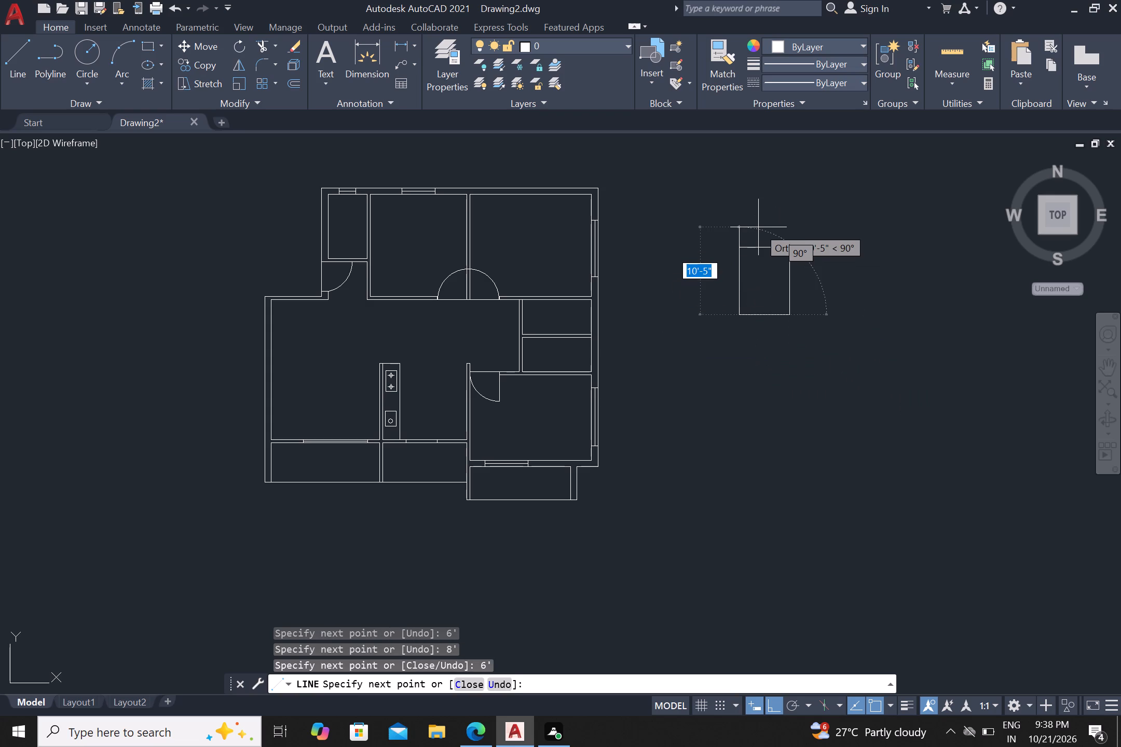
key(c)
key(Return)
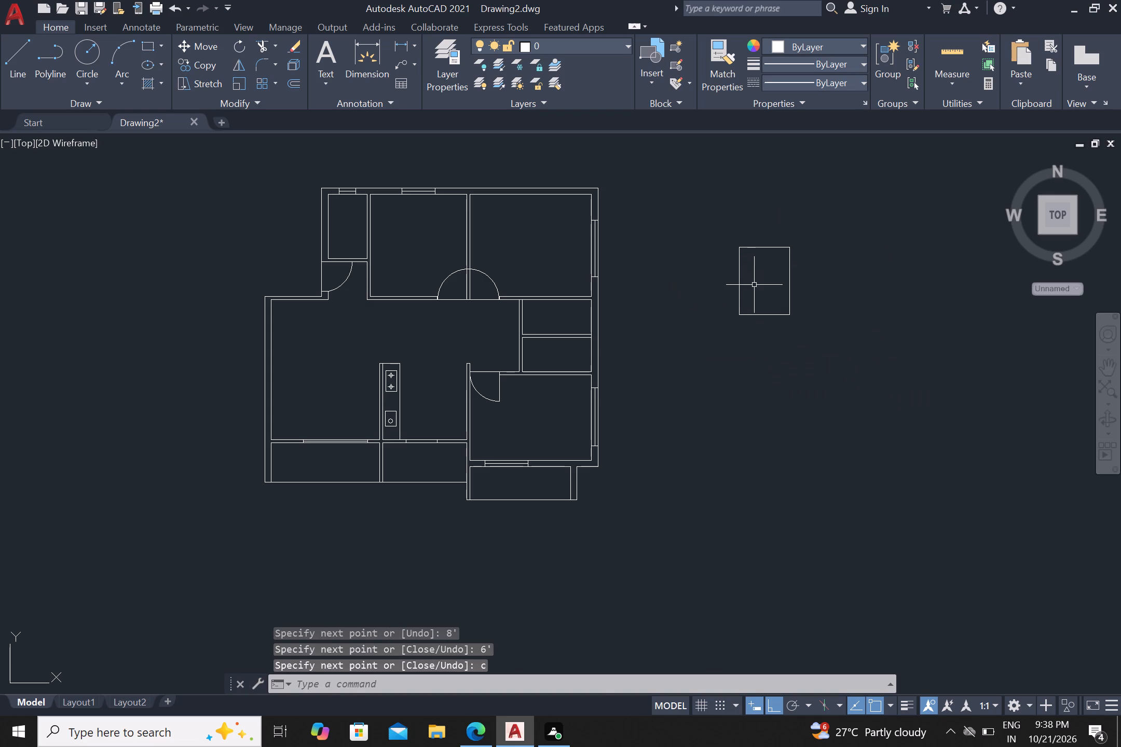
Offset the top line of the 6' by 8' outline 2" downward.
key(o)
key(Return)
key(2)
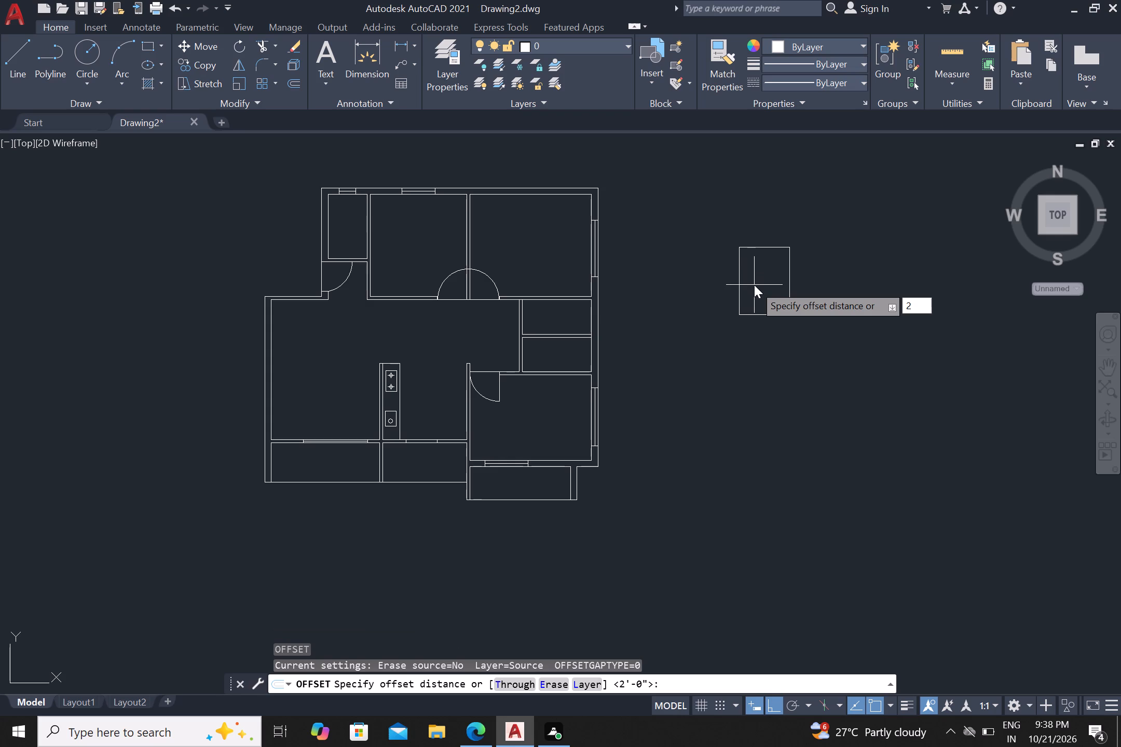
key(shift+quotedbl)
key(Return)
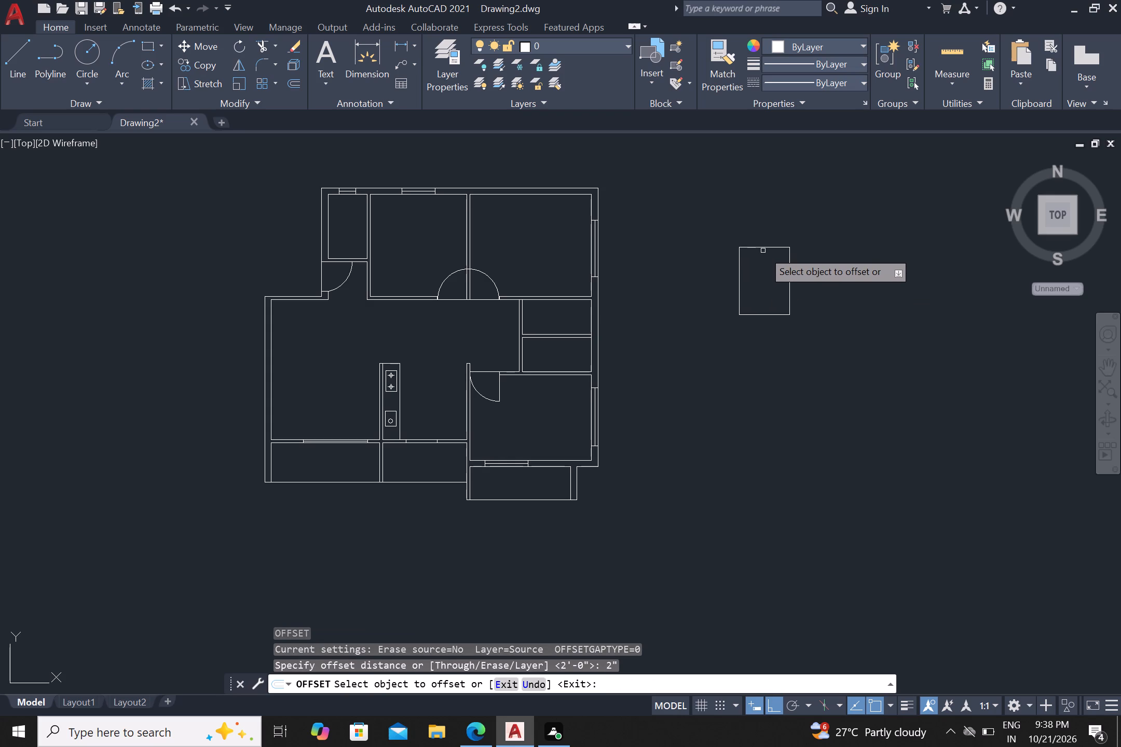
click(765, 248)
click(759, 268)
Offset the new inner line just below the outline's top edge 2' downward.
scroll(761, 247, up, 1)
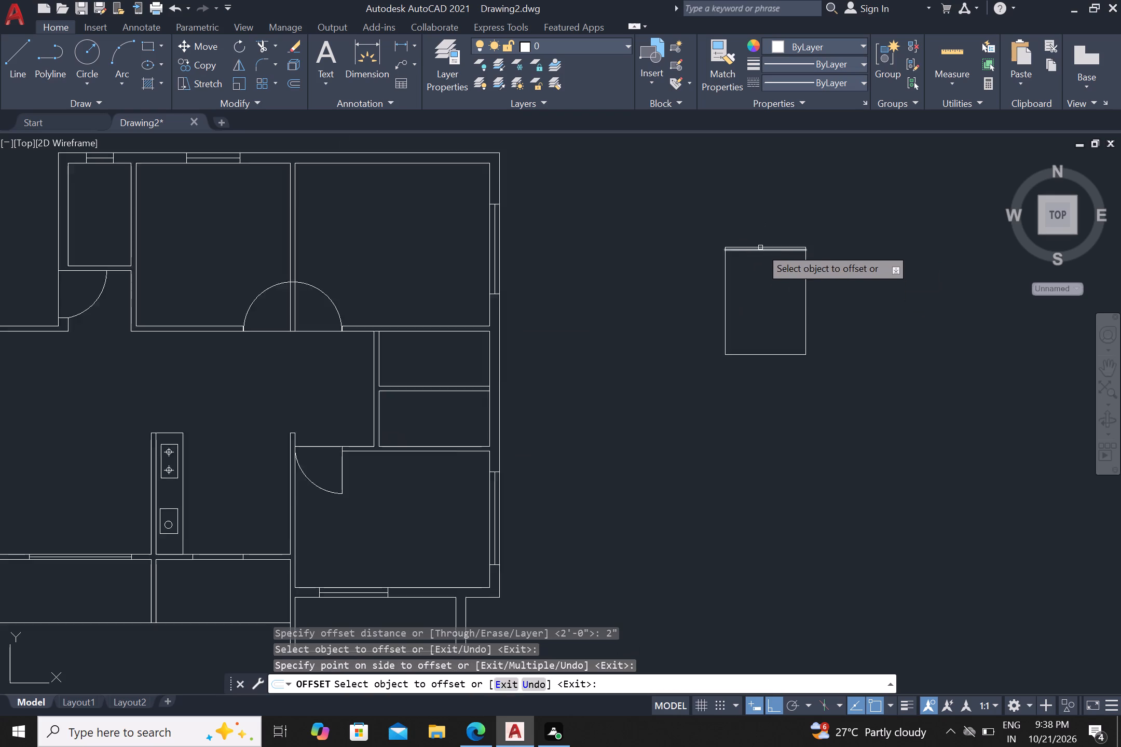
scroll(760, 247, up, 1)
click(758, 251)
key(2)
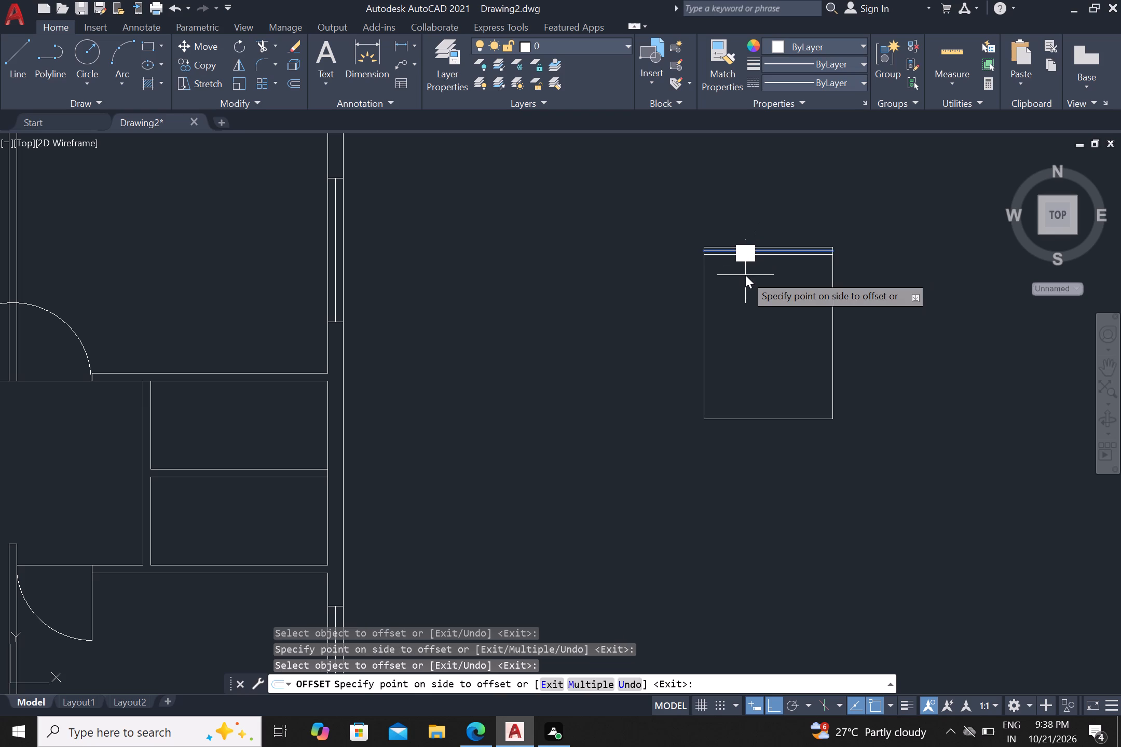
key(apostrophe)
key(Return)
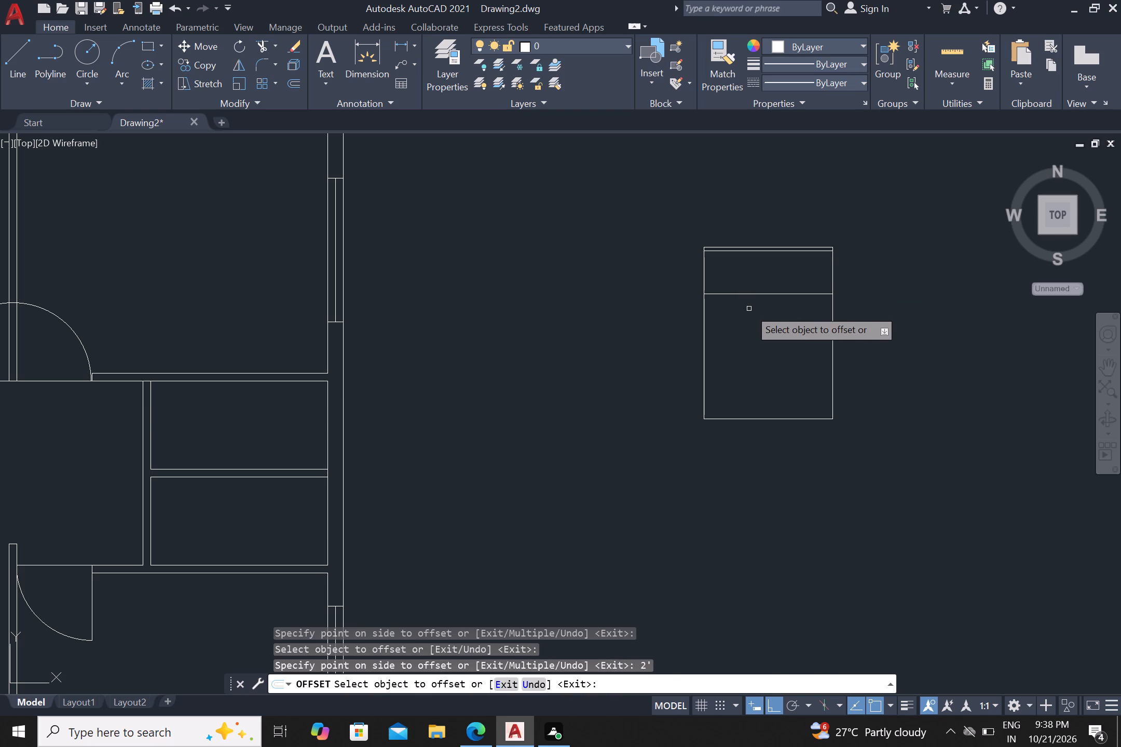
key(Escape)
Draw a closed triangle with lines joining the lower inner line's midpoint to the midpoints of the bed's two side edges.
key(l)
key(Return)
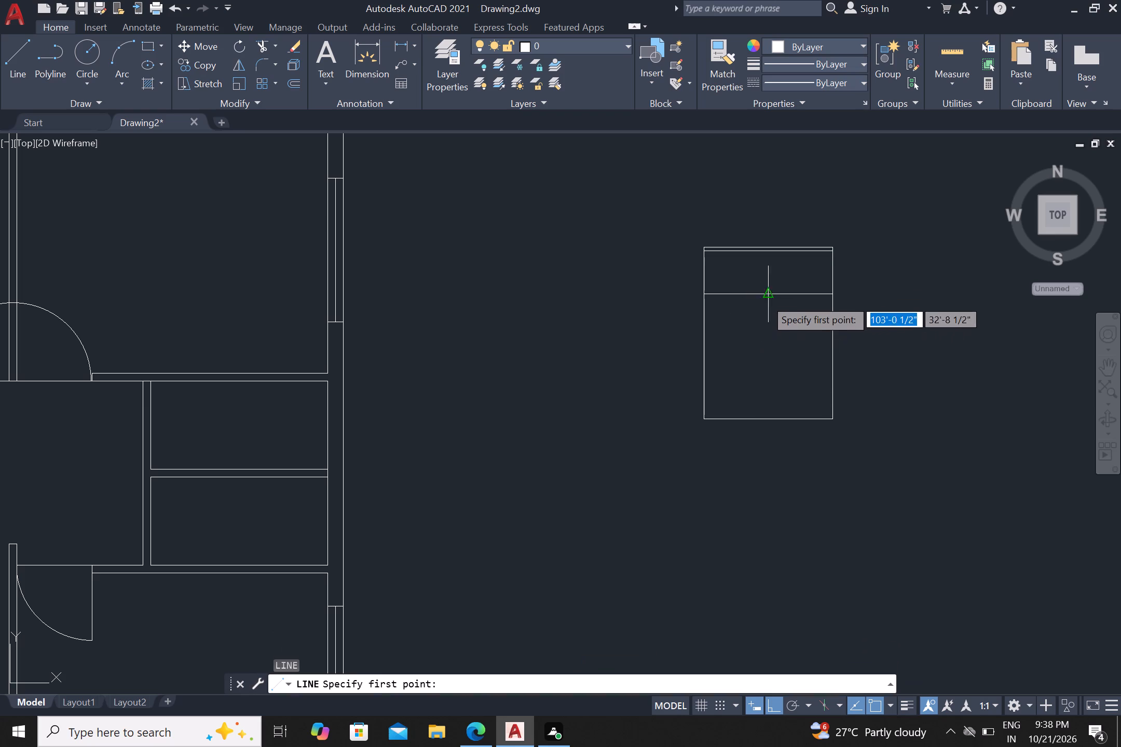
drag(767, 294, 762, 299)
click(708, 334)
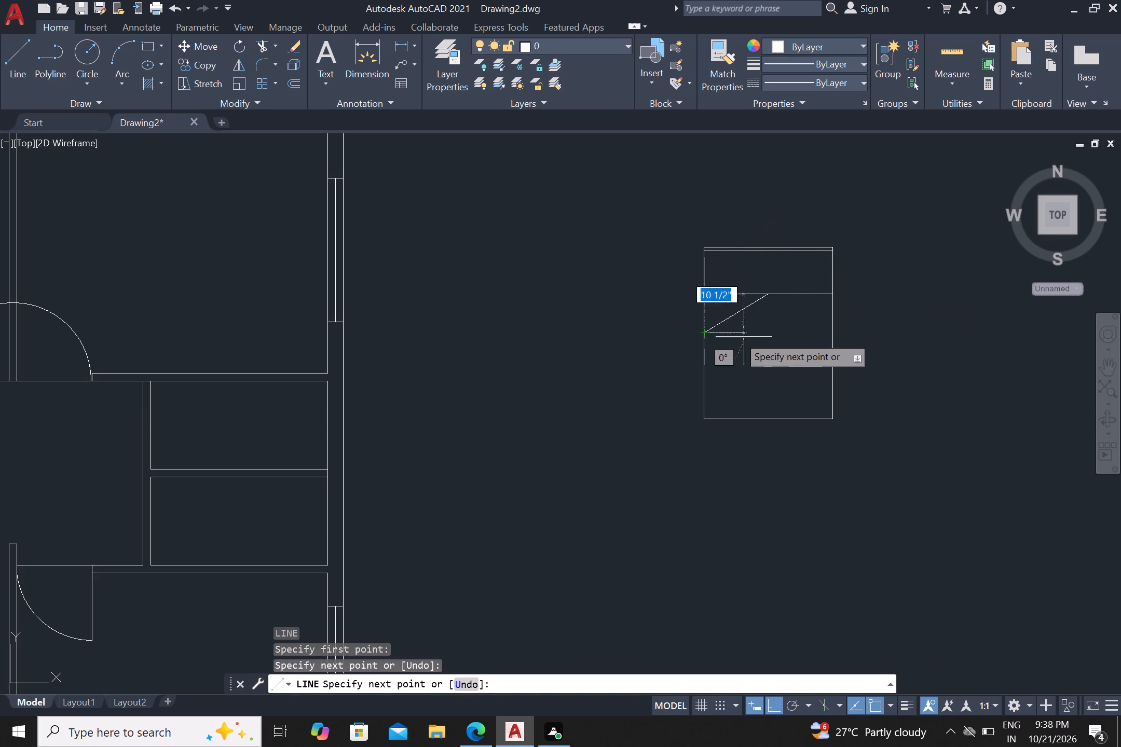
drag(836, 339, 833, 335)
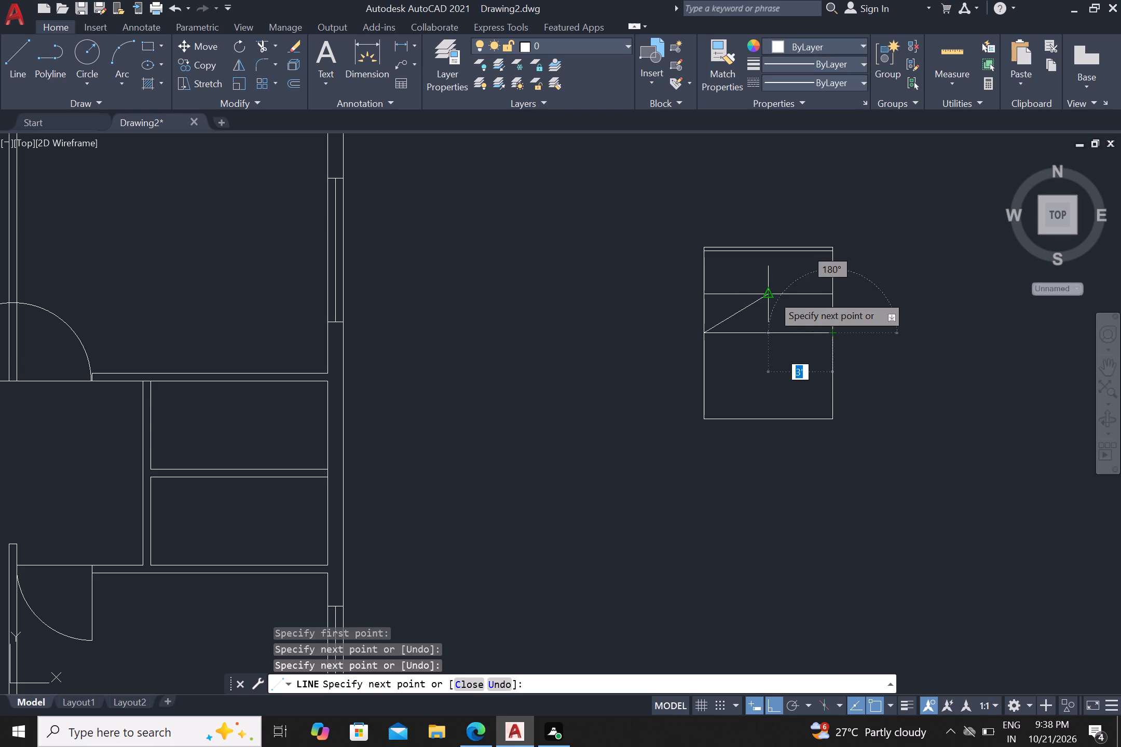
click(772, 295)
key(Escape)
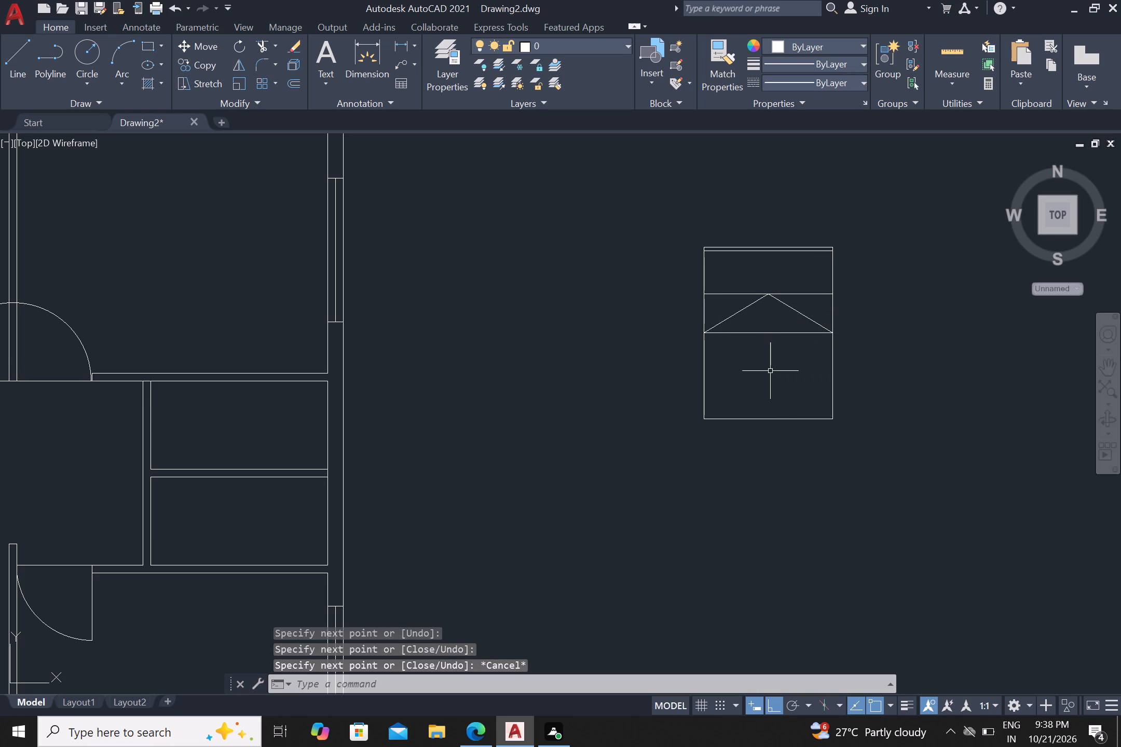
Trim away the triangle's horizontal base line across the bed, leaving the two sloping lines, and turn Ortho off.
text(tr)
key(Return)
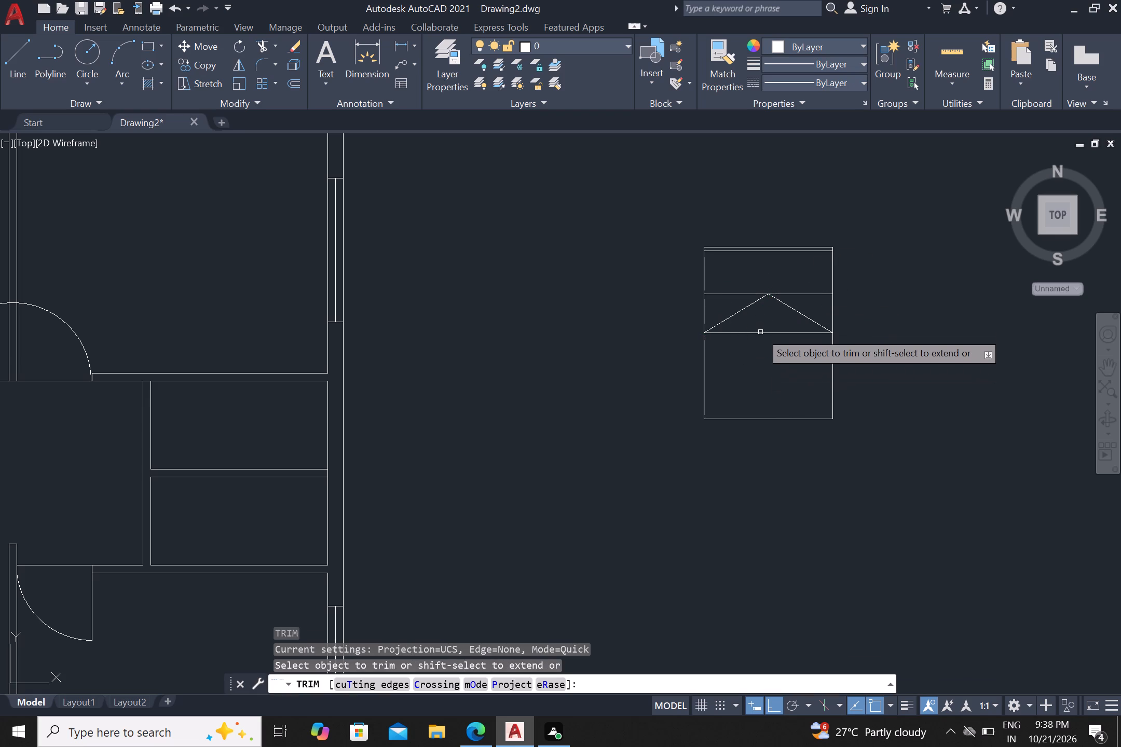
click(762, 329)
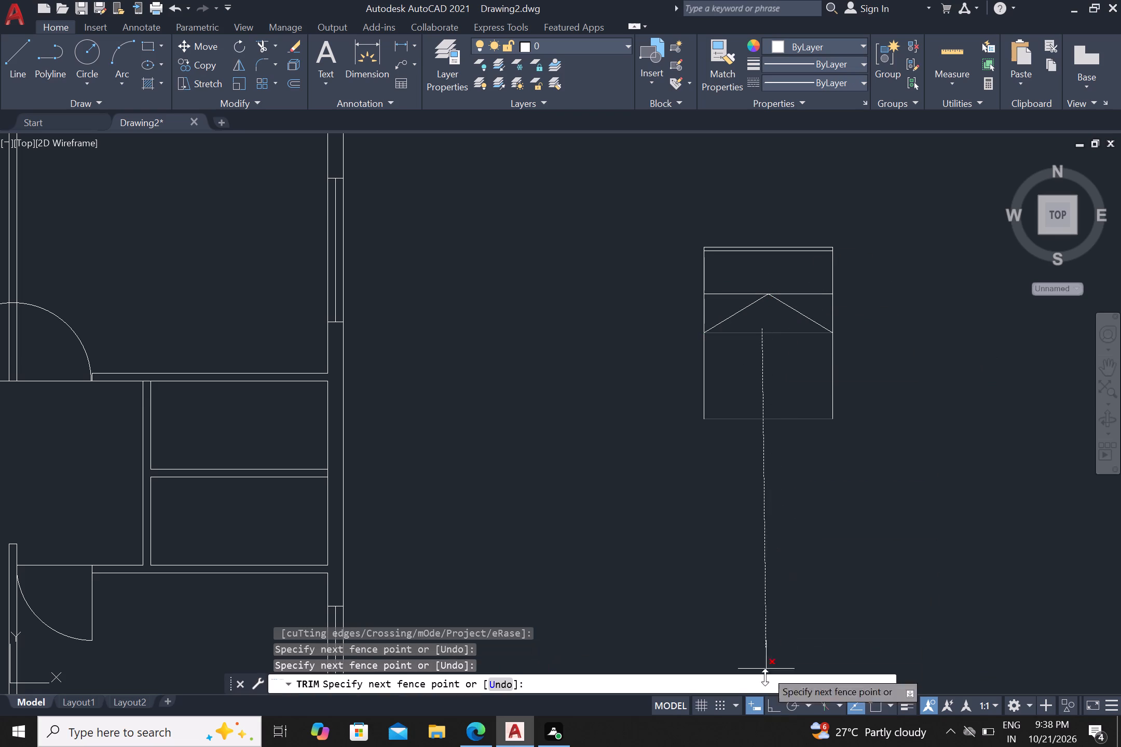
click(770, 372)
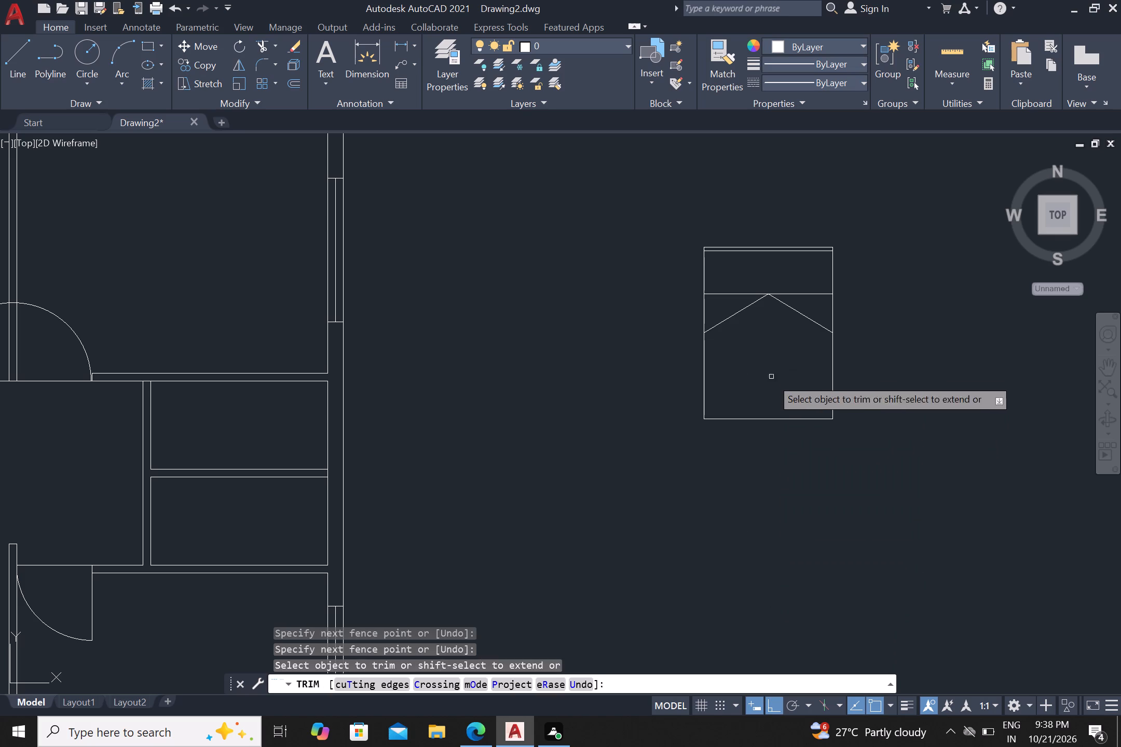
click(777, 702)
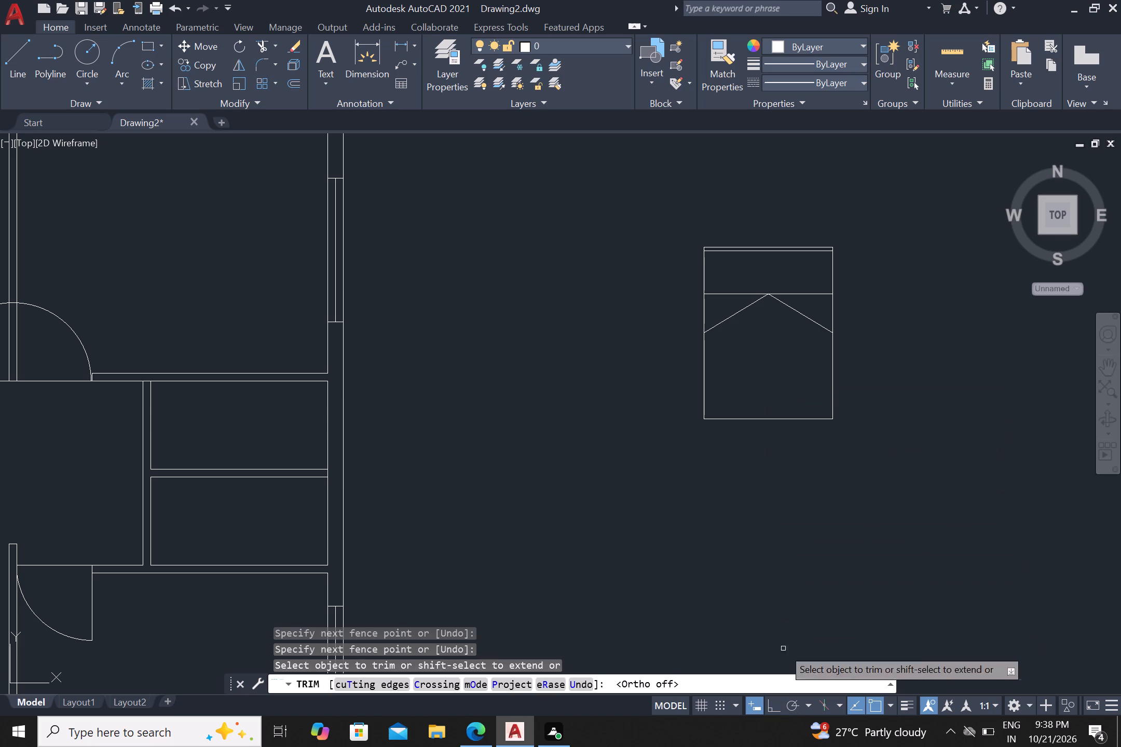
key(Escape)
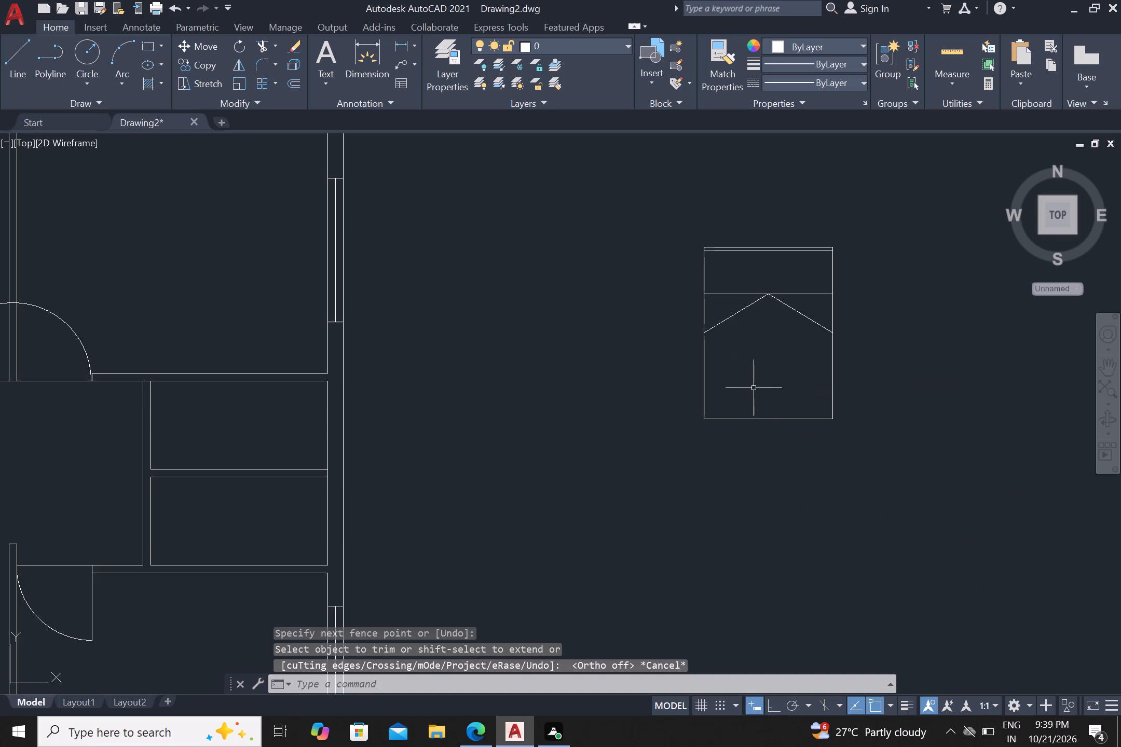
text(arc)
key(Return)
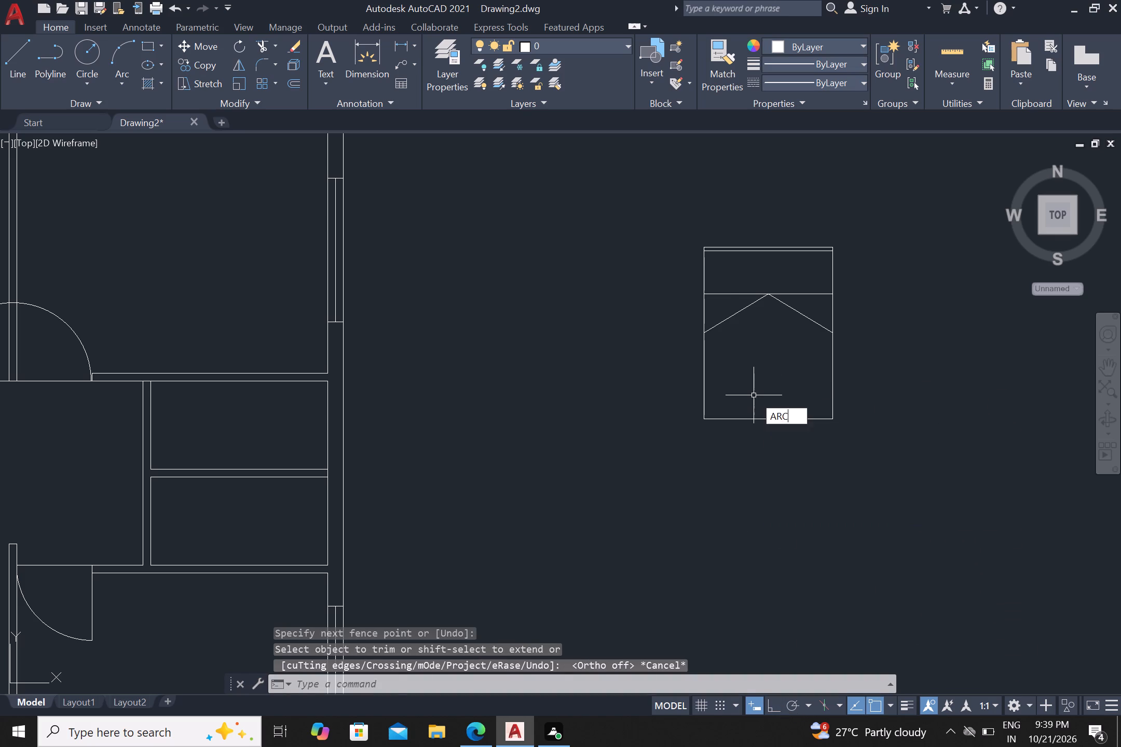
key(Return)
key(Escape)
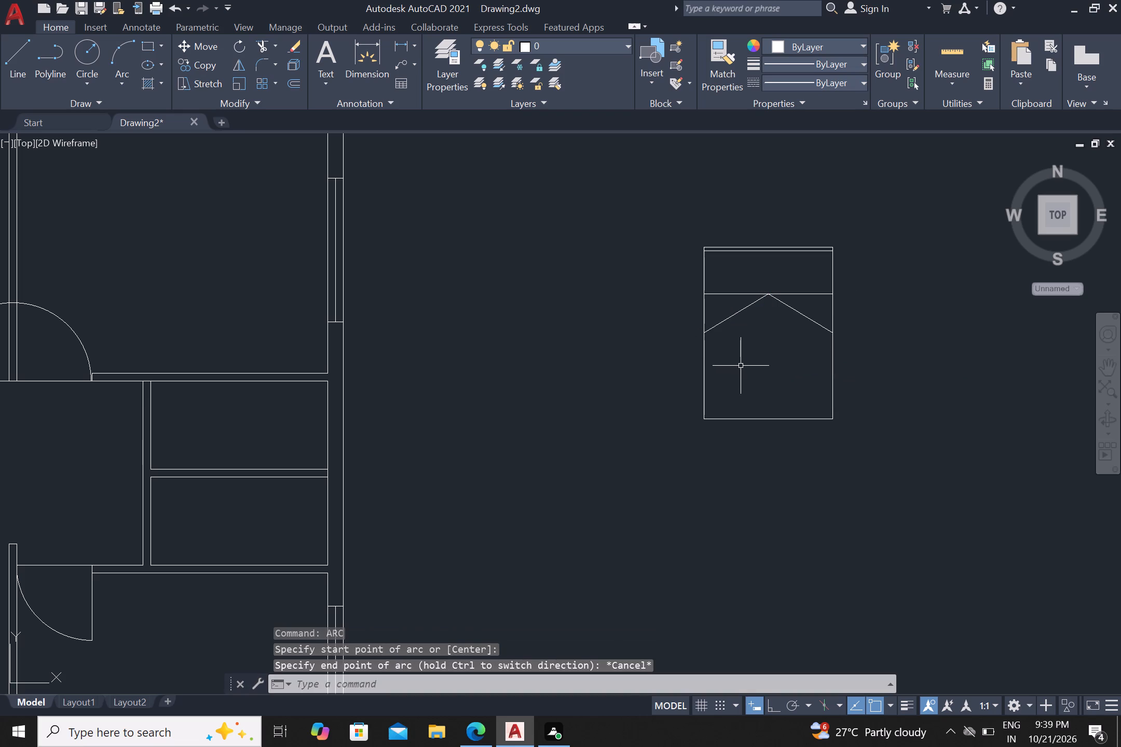
Draw a small three-point arc from the left sloping line's lower end, curving down into the bed.
key(a)
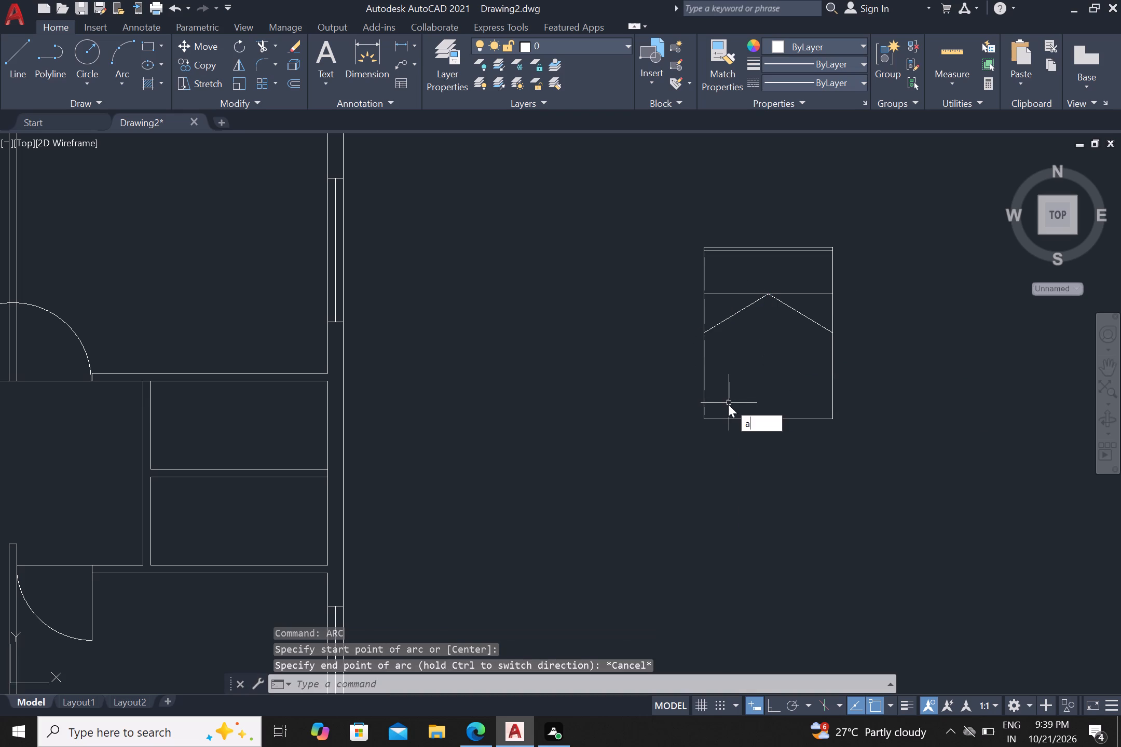
key(r)
key(c)
click(760, 442)
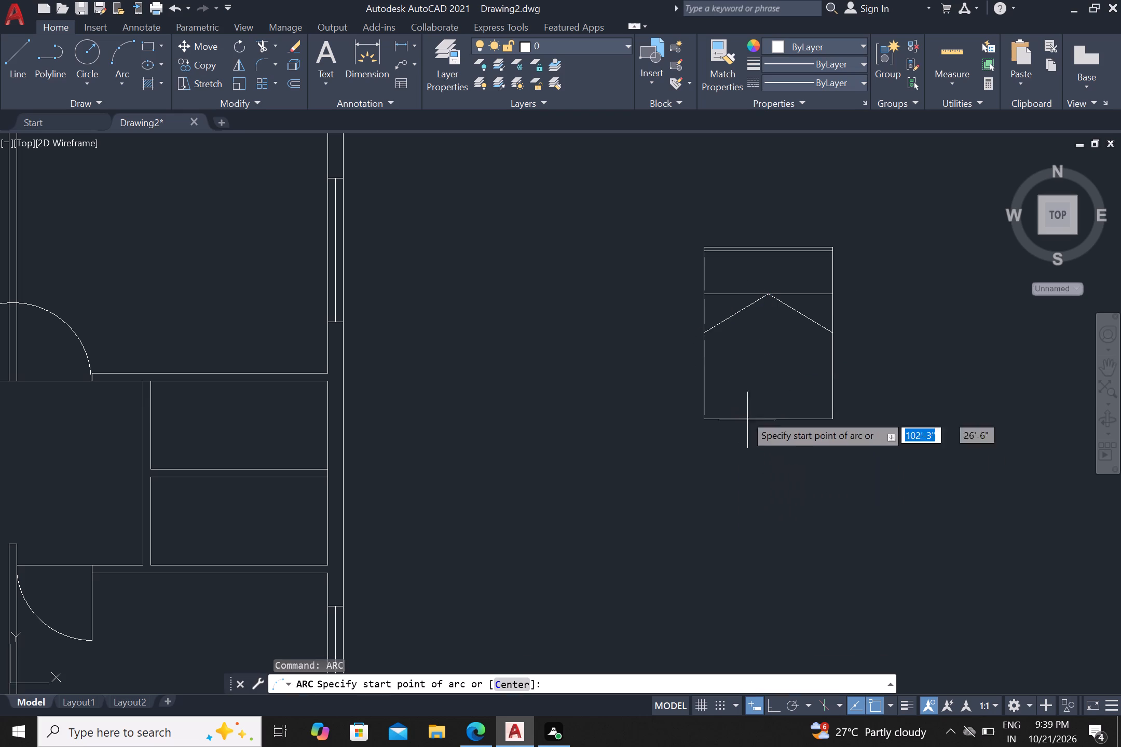
click(709, 336)
click(723, 348)
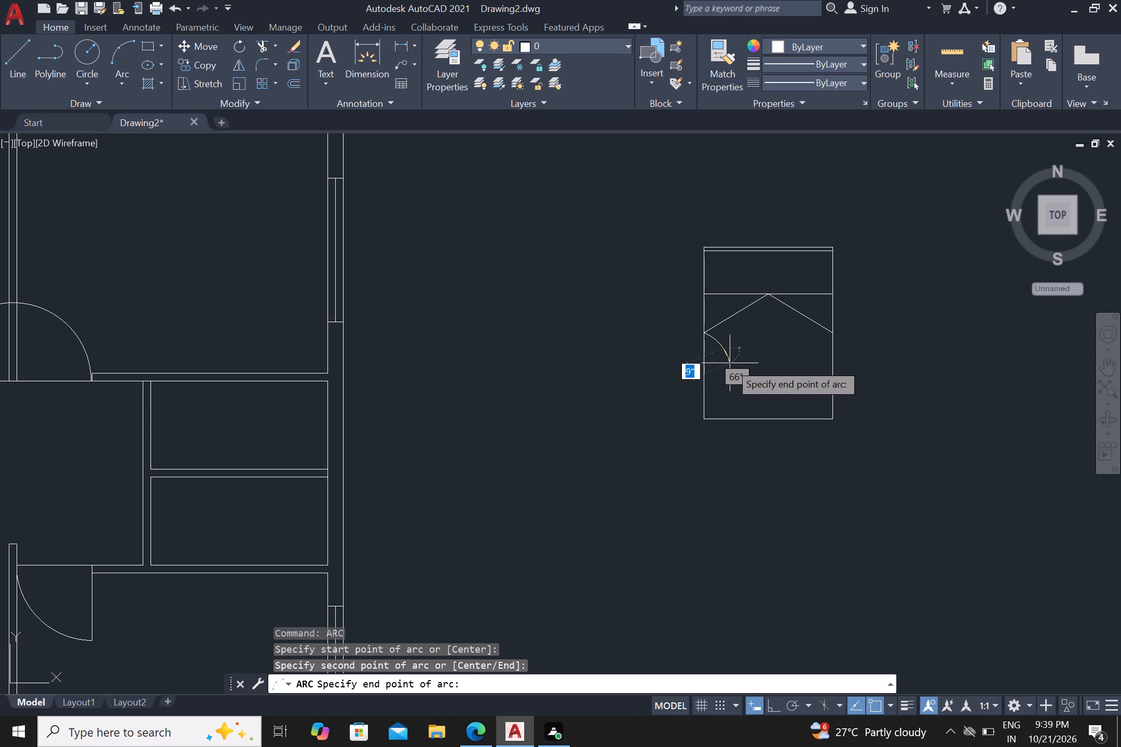
click(730, 363)
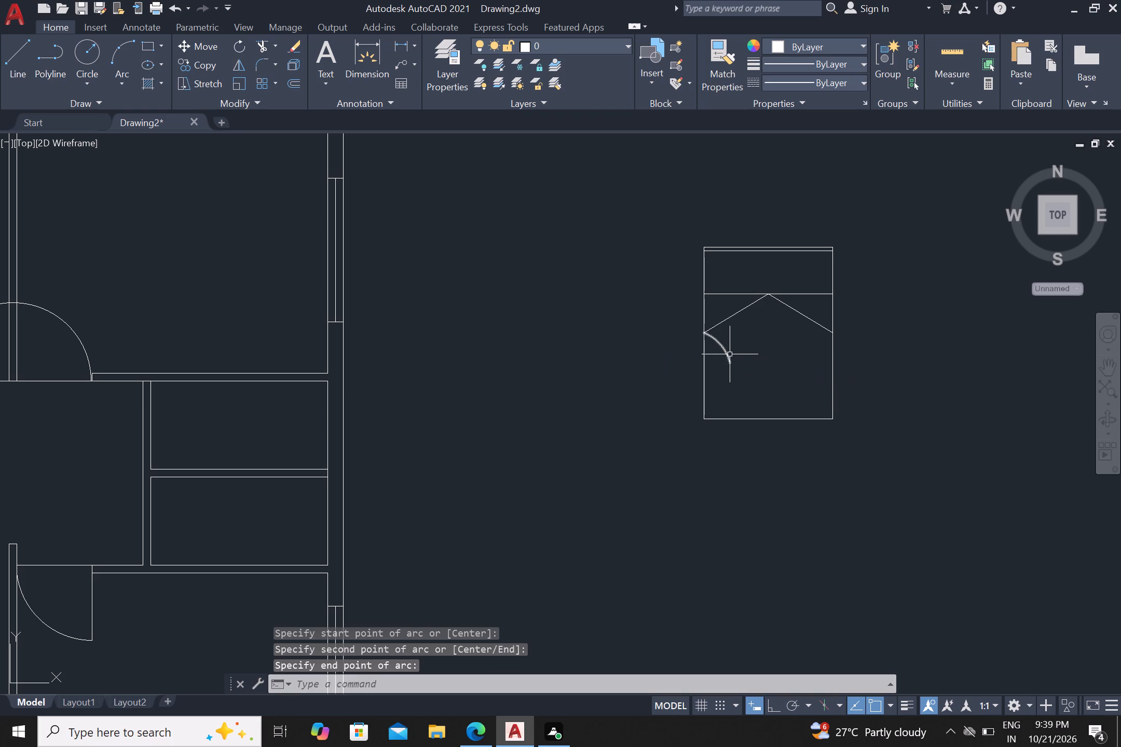
Mirror the small arc about the bed's vertical centreline, keeping the original.
click(729, 355)
text(mi)
key(Return)
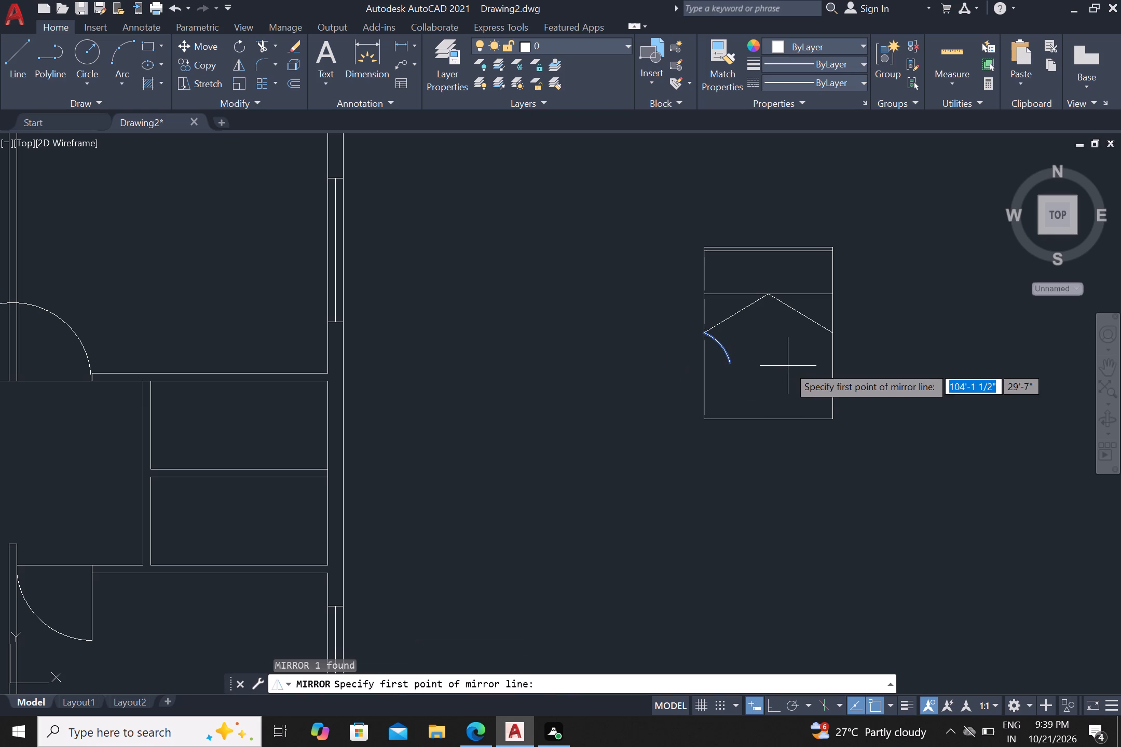
drag(771, 289, 771, 298)
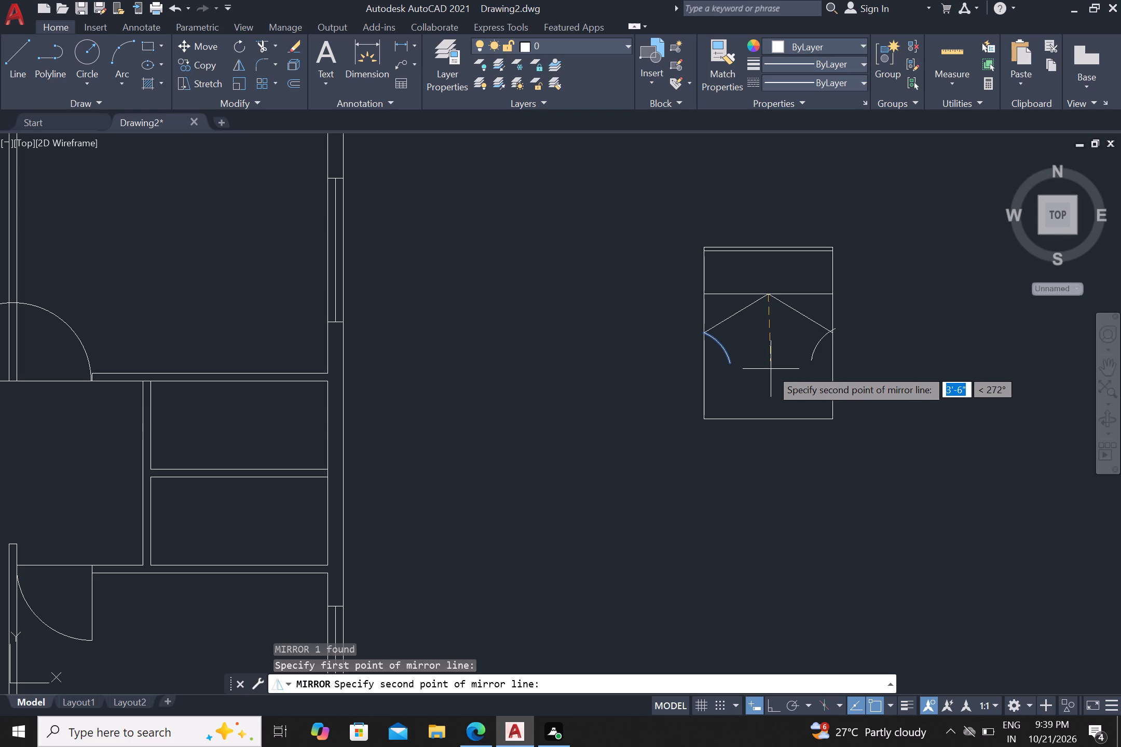
click(769, 365)
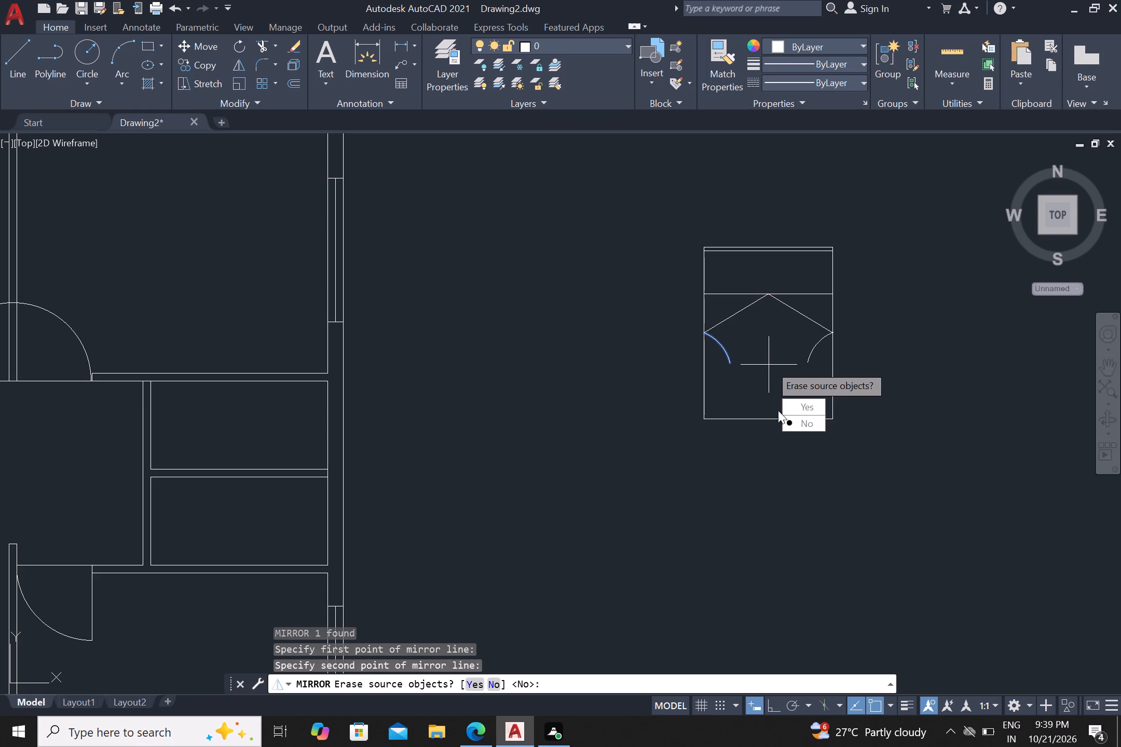
drag(792, 418, 770, 365)
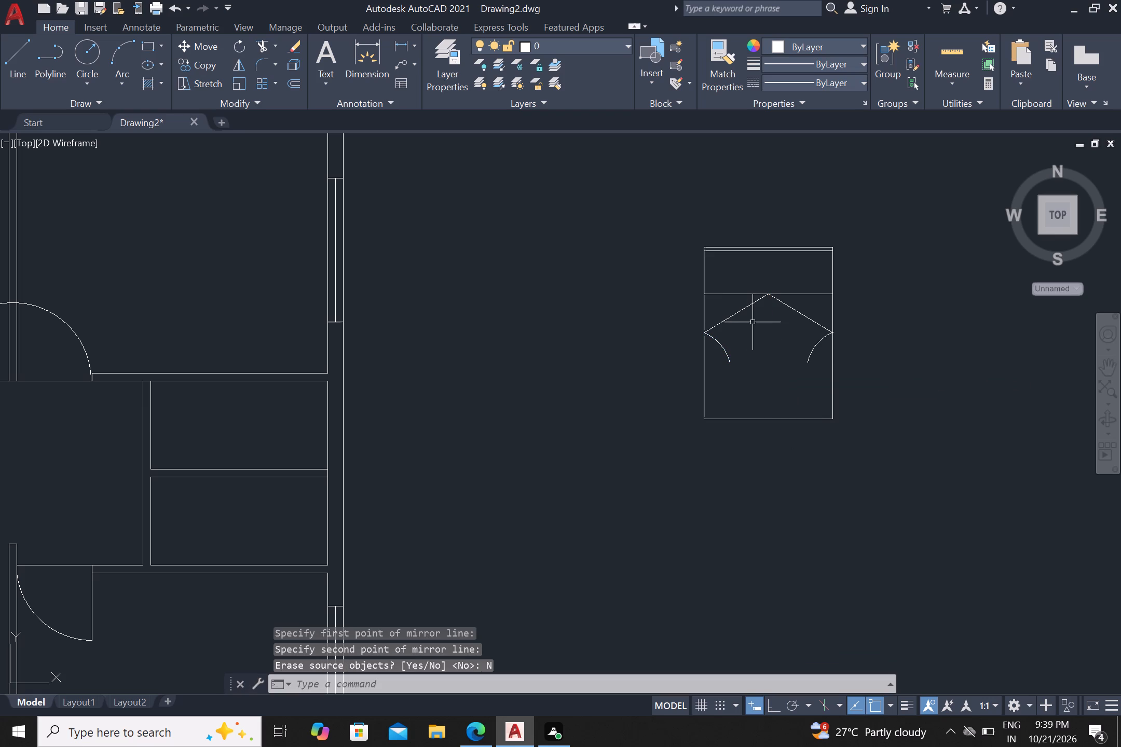
key(Escape)
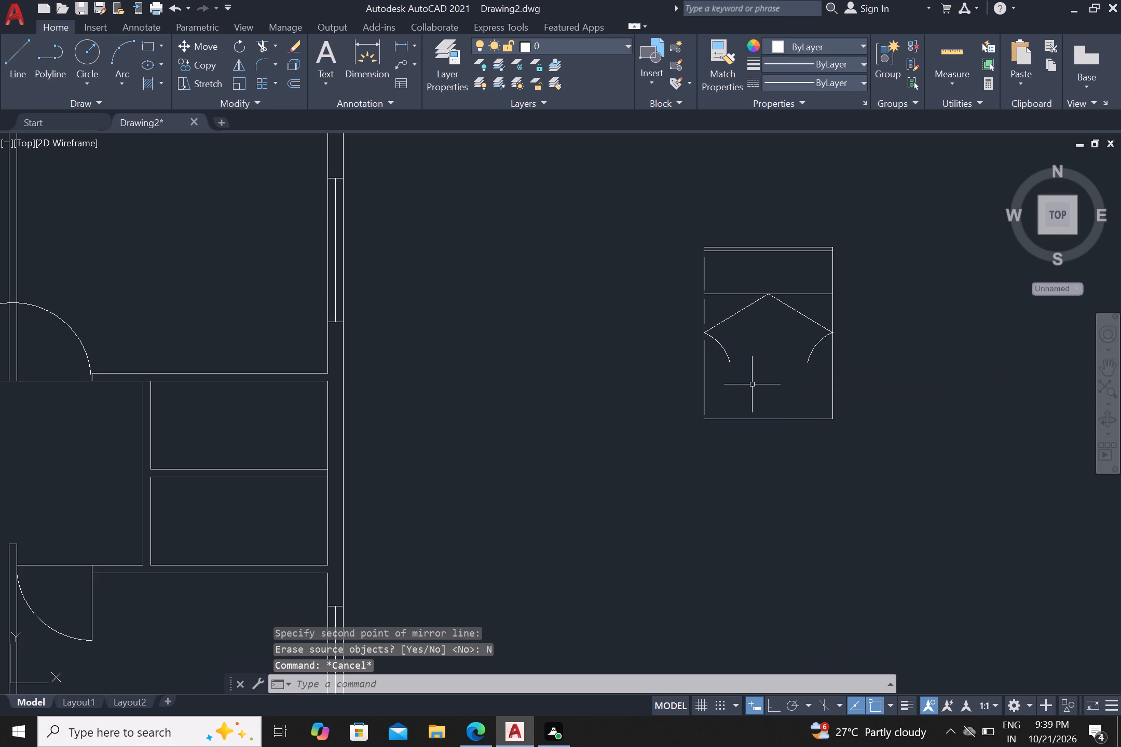
Draw lines from the left arc's lower end up to the apex and down to the right arc's lower end.
key(l)
key(Return)
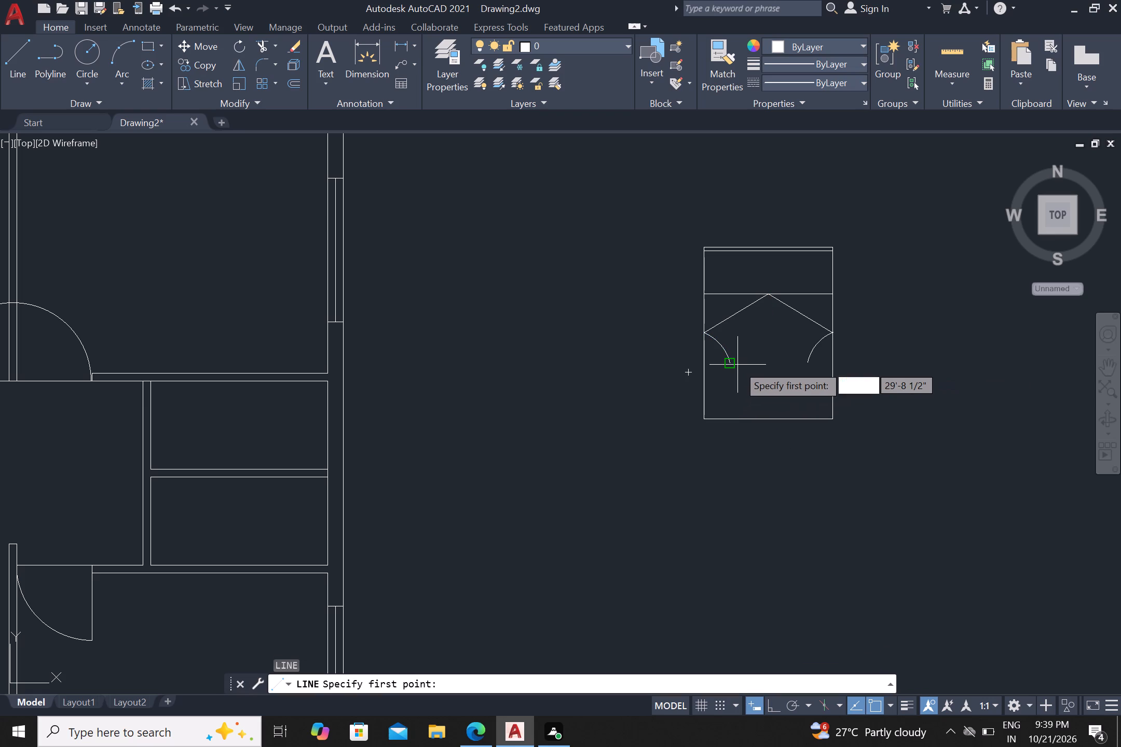
click(736, 365)
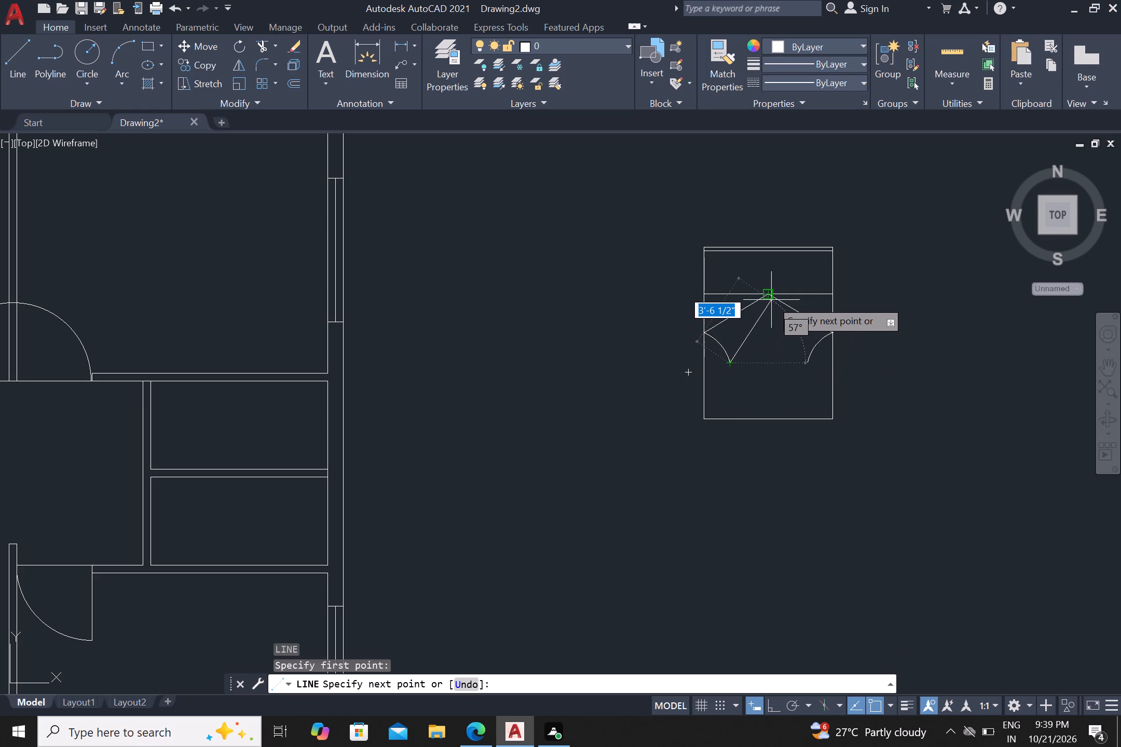
click(768, 297)
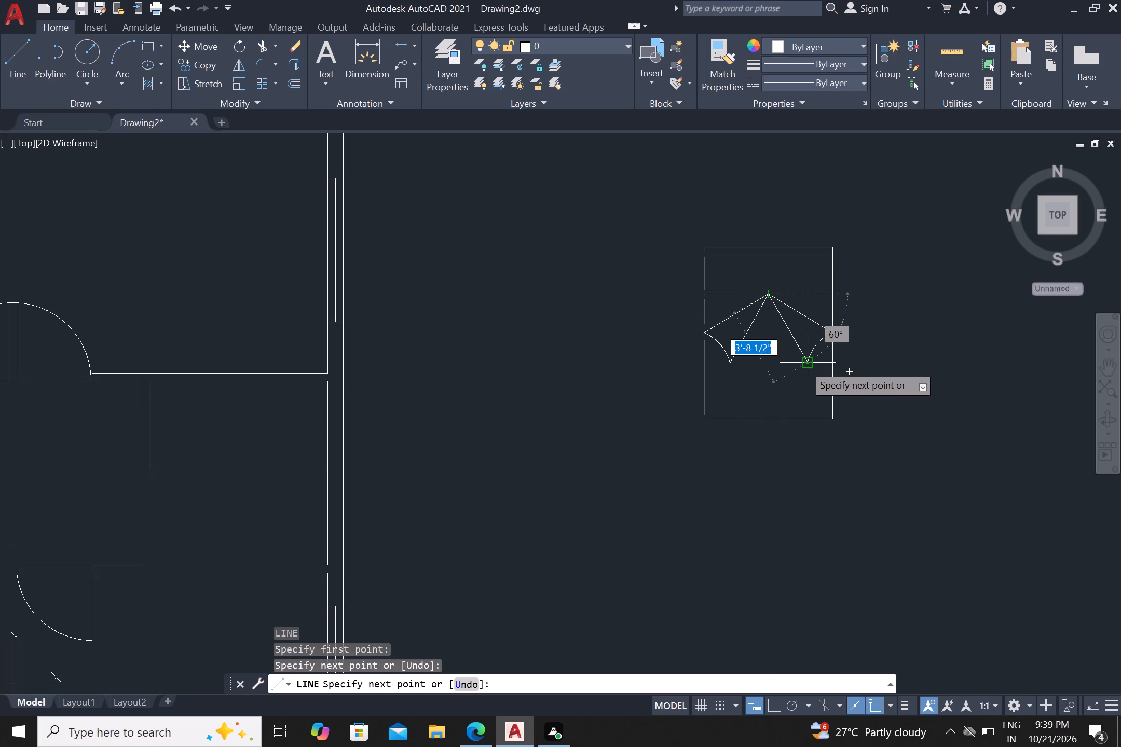
click(803, 364)
key(Return)
Draw a pillow rectangle in the left half of the strip at the head of the bed.
scroll(770, 371, down, 1)
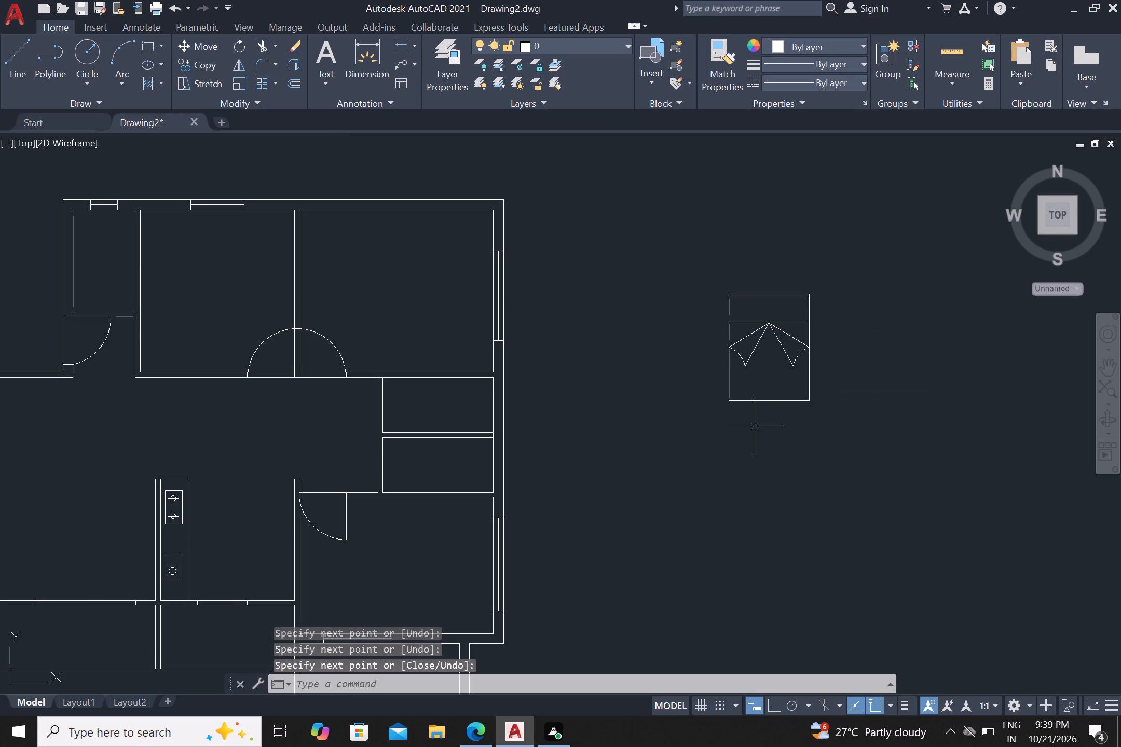
scroll(745, 455, down, 1)
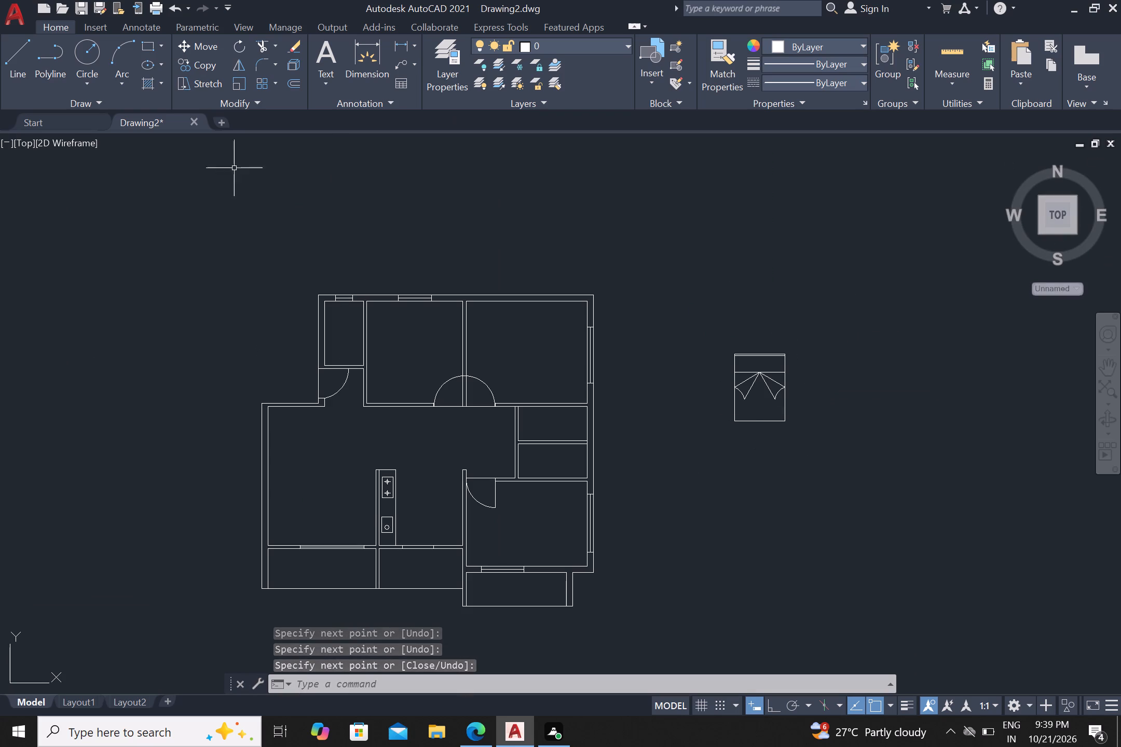
click(144, 43)
scroll(726, 348, up, 1)
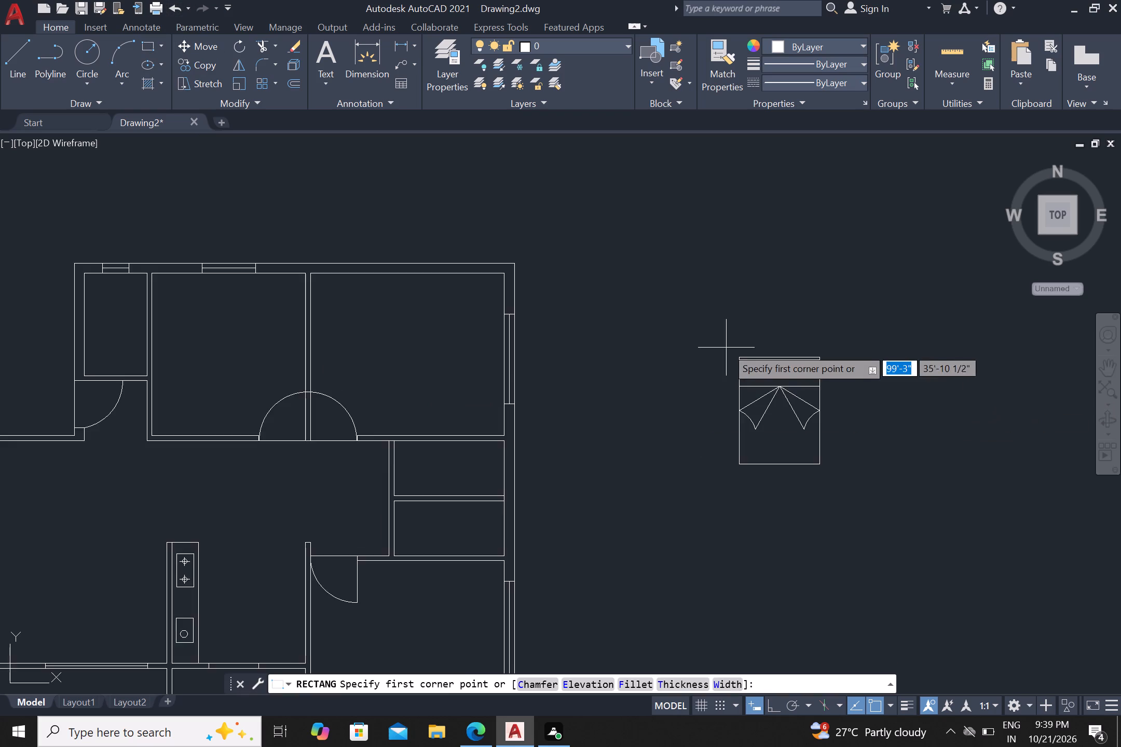
scroll(726, 348, up, 1)
scroll(762, 381, up, 2)
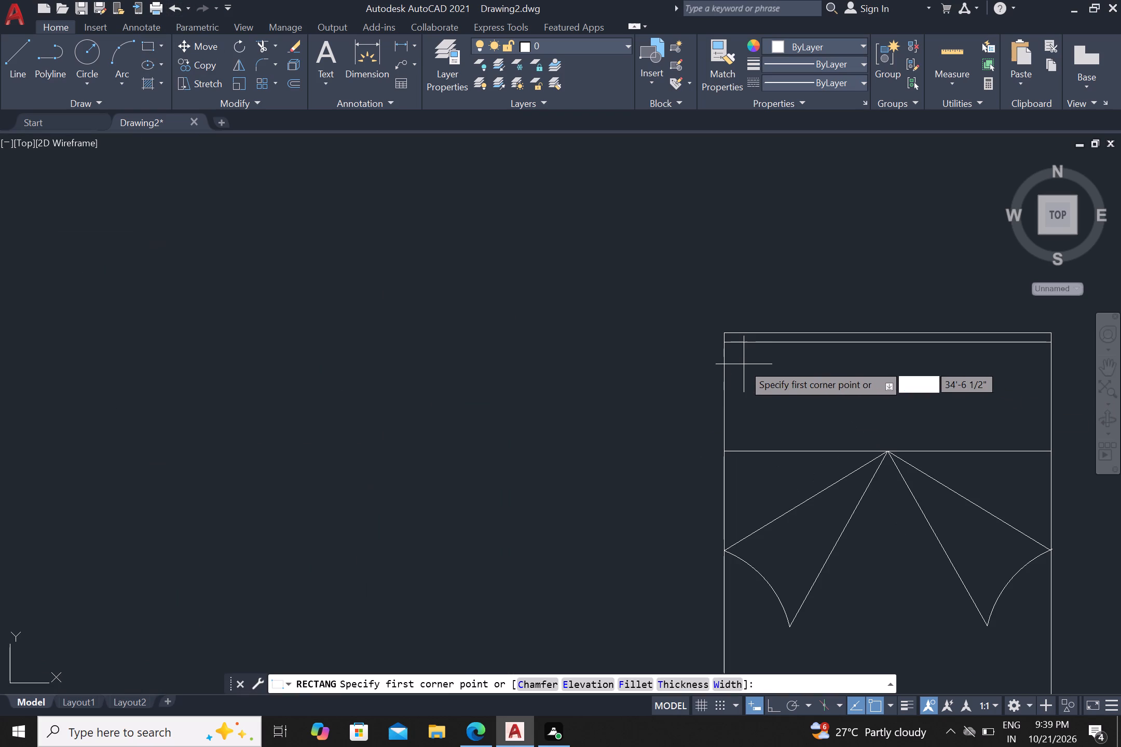
click(743, 364)
click(843, 431)
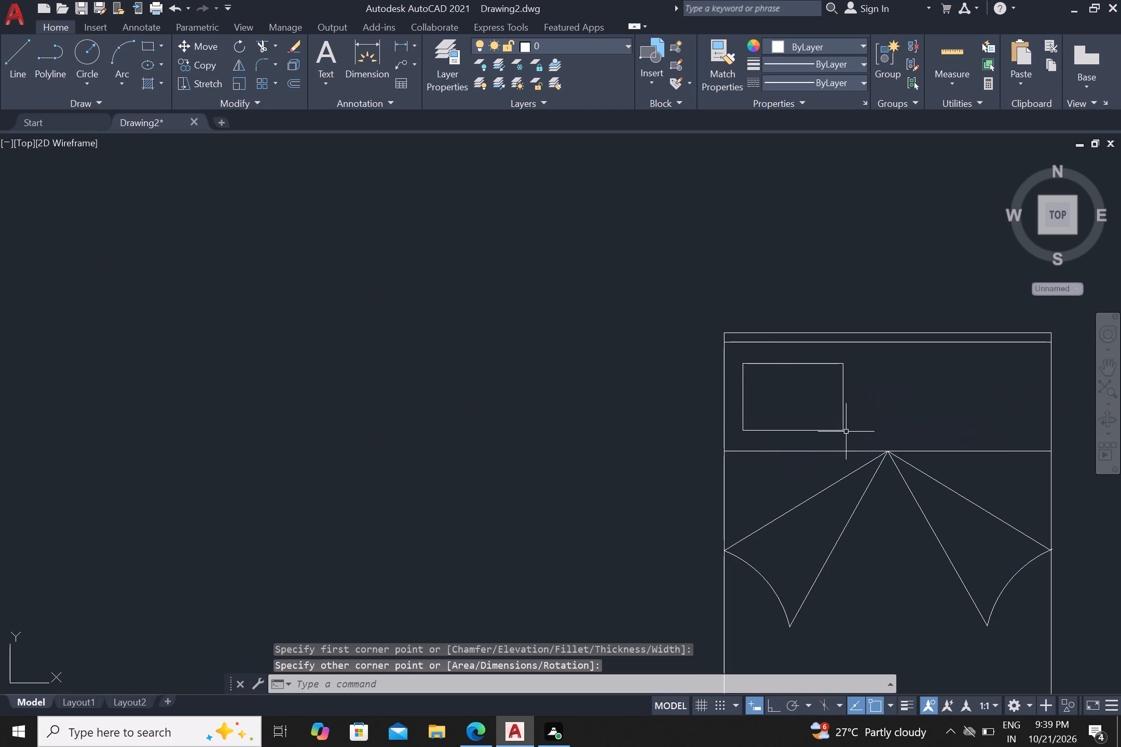
Mirror the pillow rectangle about the bed's vertical centreline with Ortho on, keeping the original.
click(810, 432)
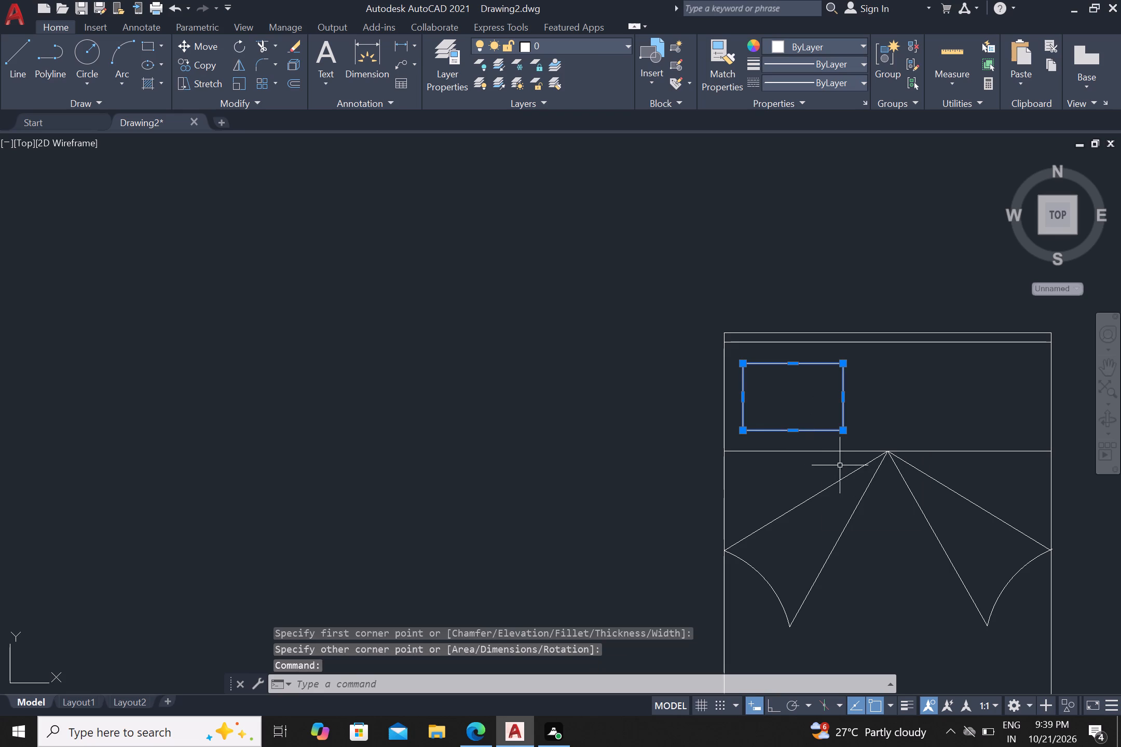
key(m)
key(i)
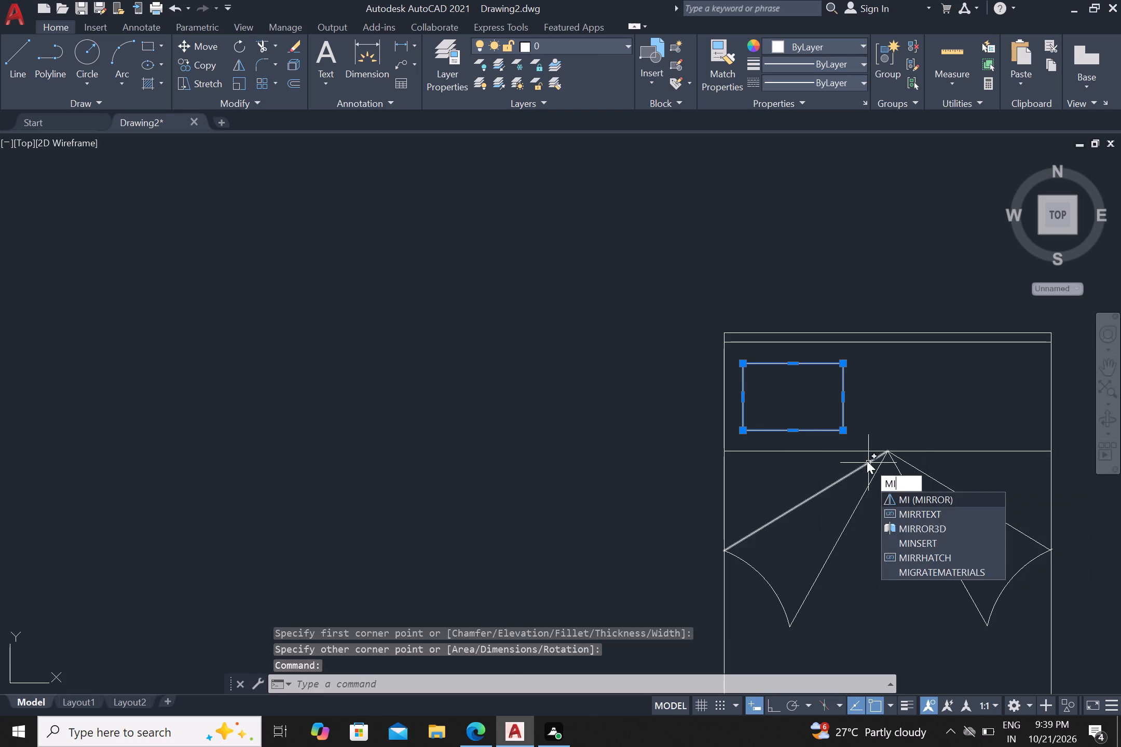
key(Return)
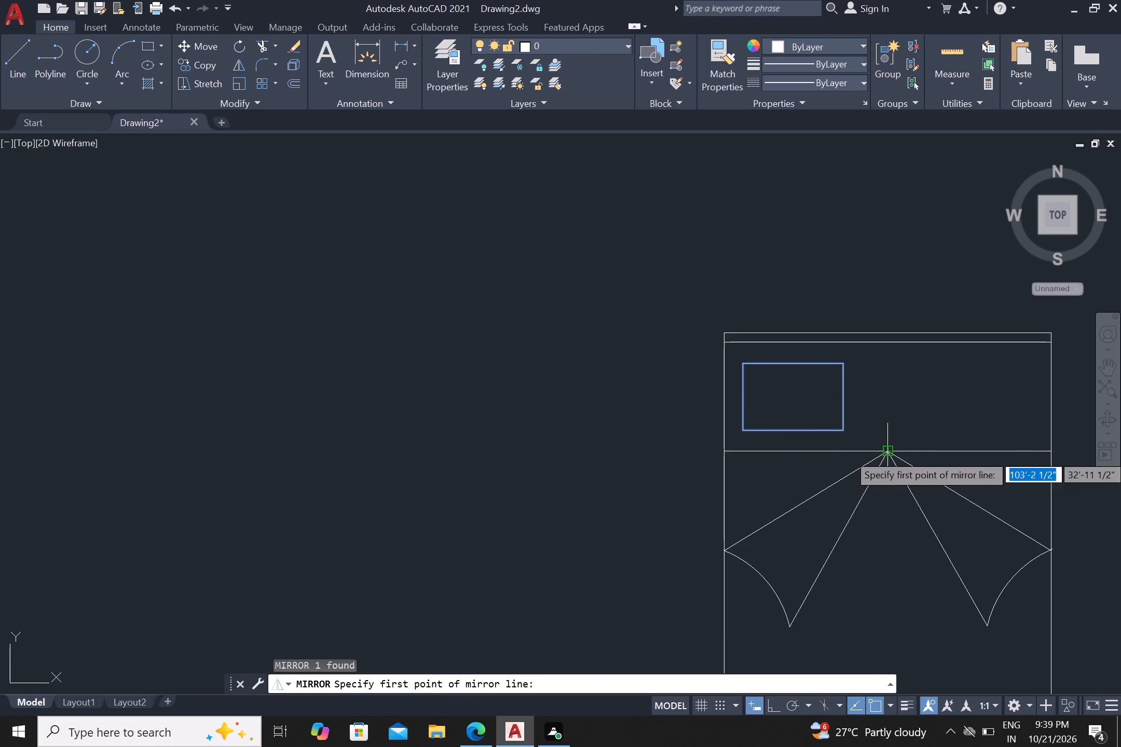
drag(894, 454, 894, 478)
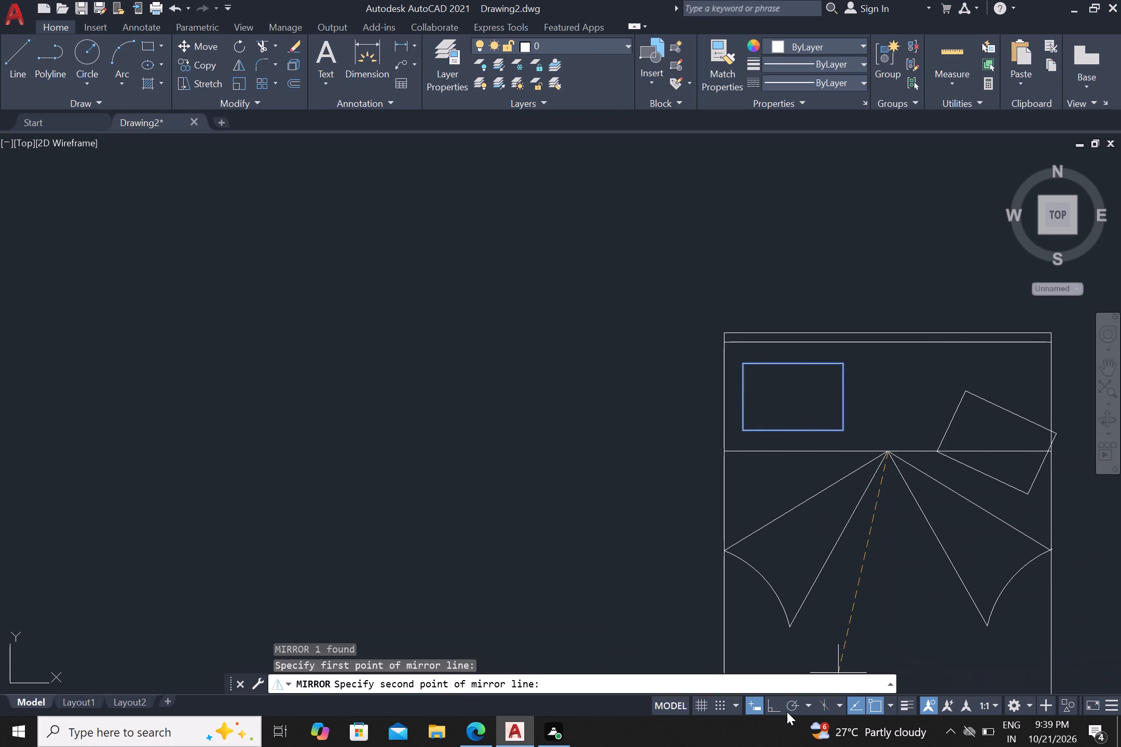
click(779, 708)
click(859, 618)
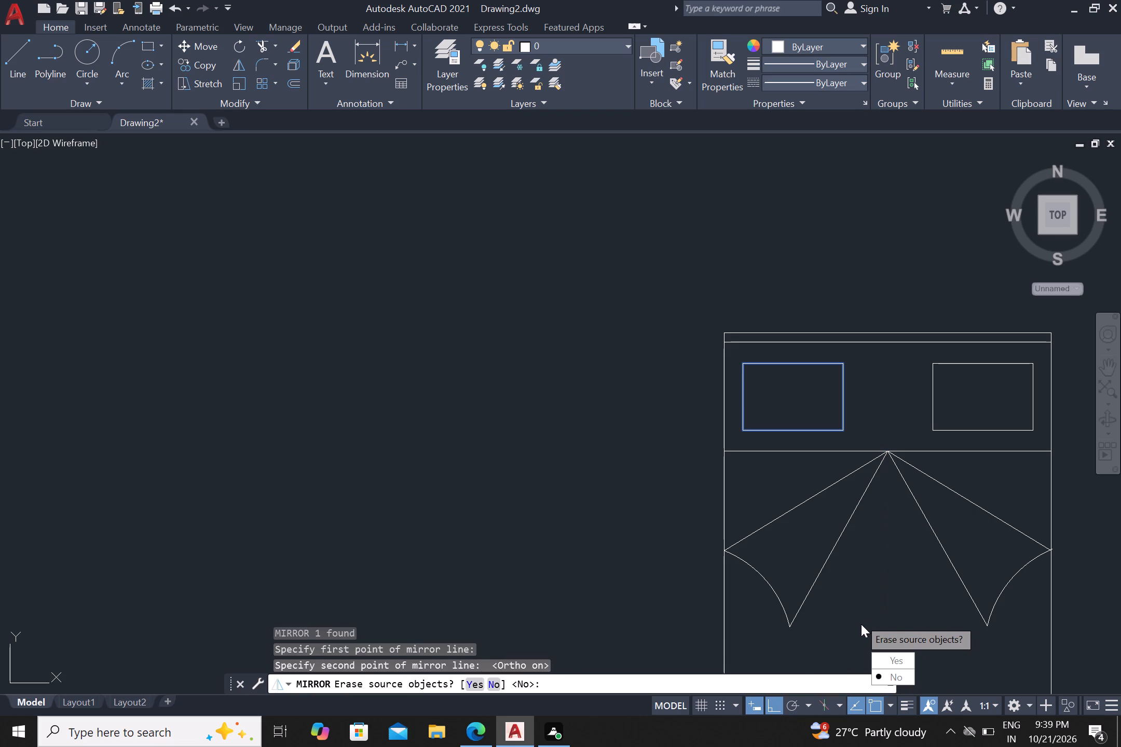
drag(883, 676, 858, 620)
scroll(845, 590, down, 3)
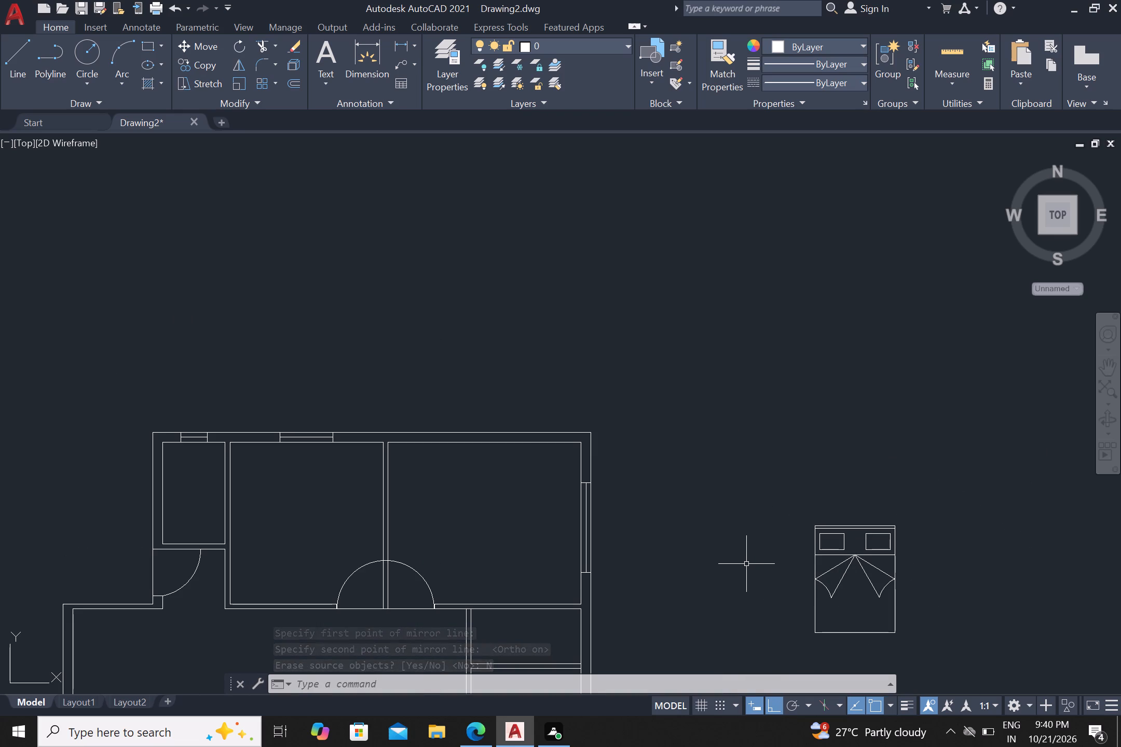
scroll(741, 566, down, 1)
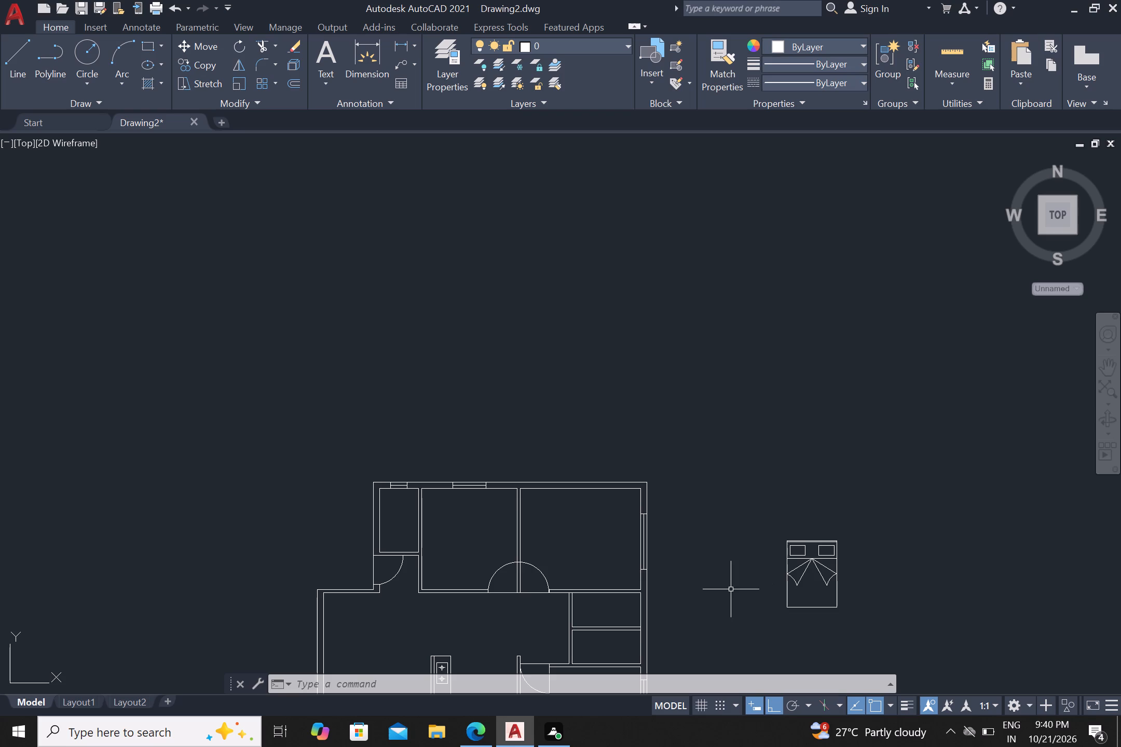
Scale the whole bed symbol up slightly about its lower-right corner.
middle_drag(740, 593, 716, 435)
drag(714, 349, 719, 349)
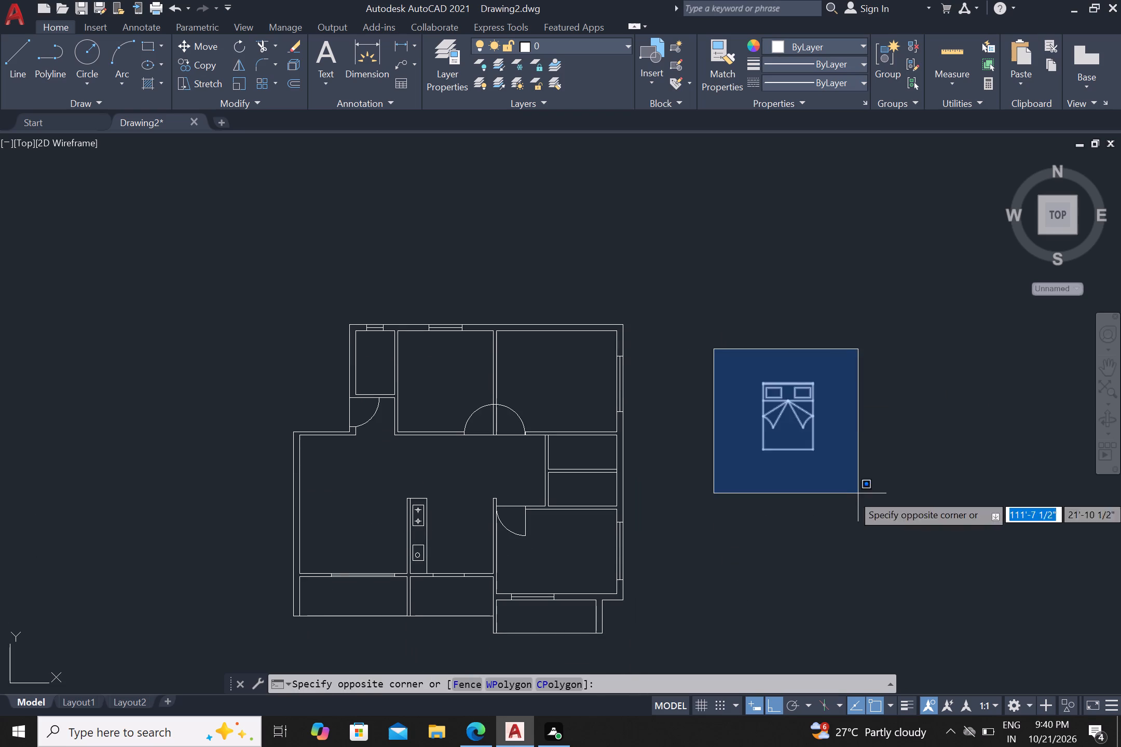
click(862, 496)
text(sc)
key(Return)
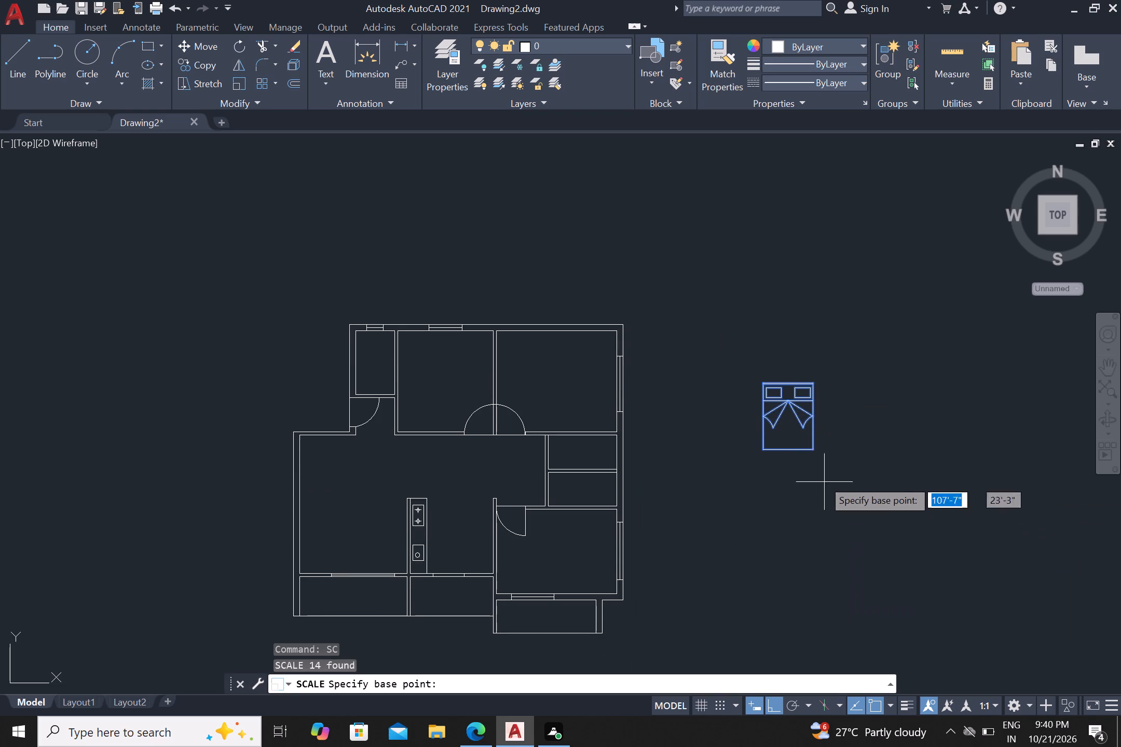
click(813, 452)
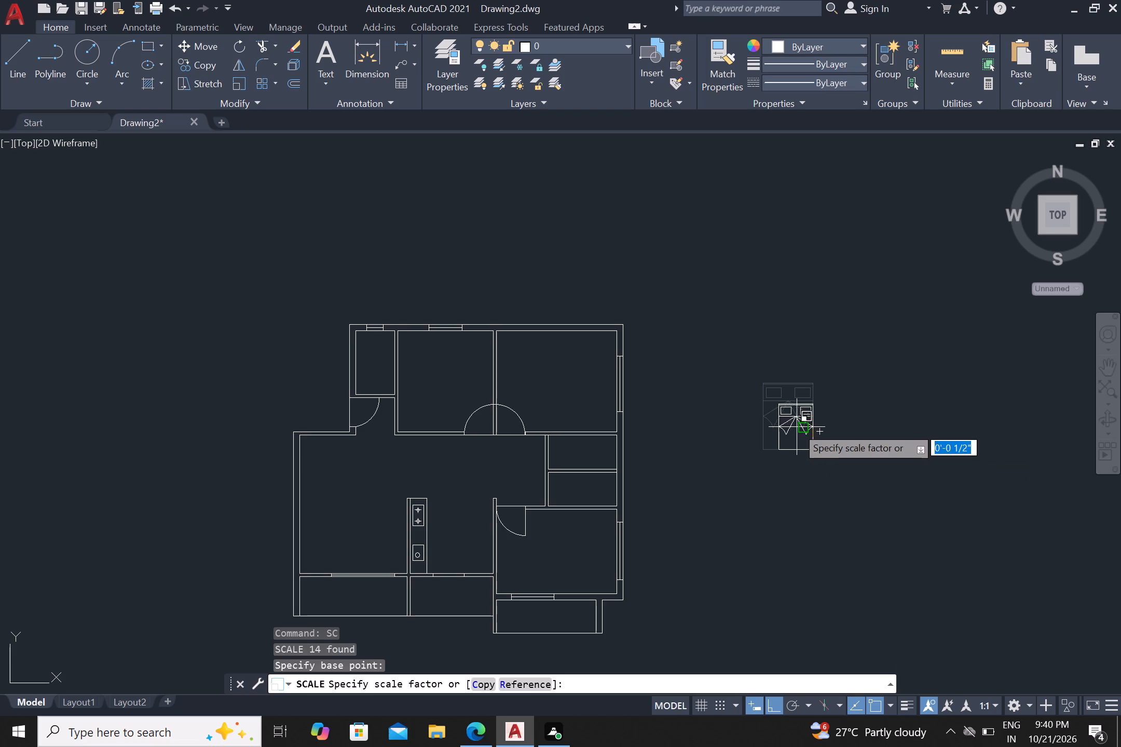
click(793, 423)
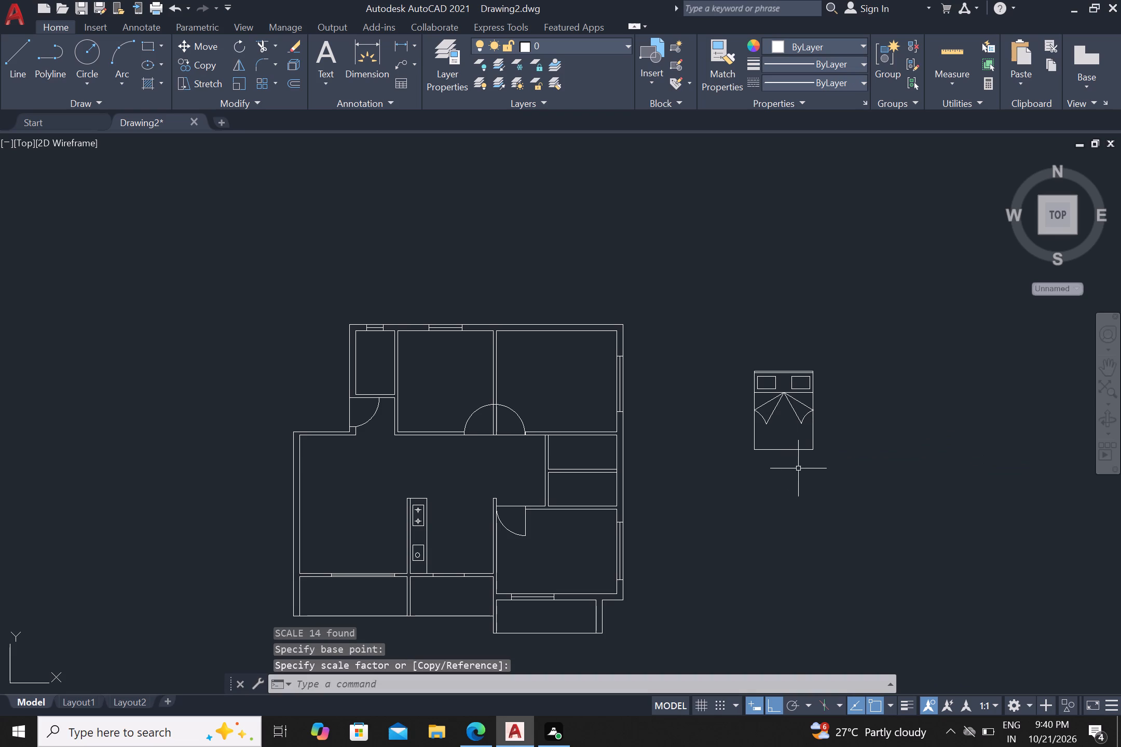
Scale the whole bed symbol down about its lower-right corner to a size suited to the bedrooms.
drag(711, 310, 712, 326)
click(904, 493)
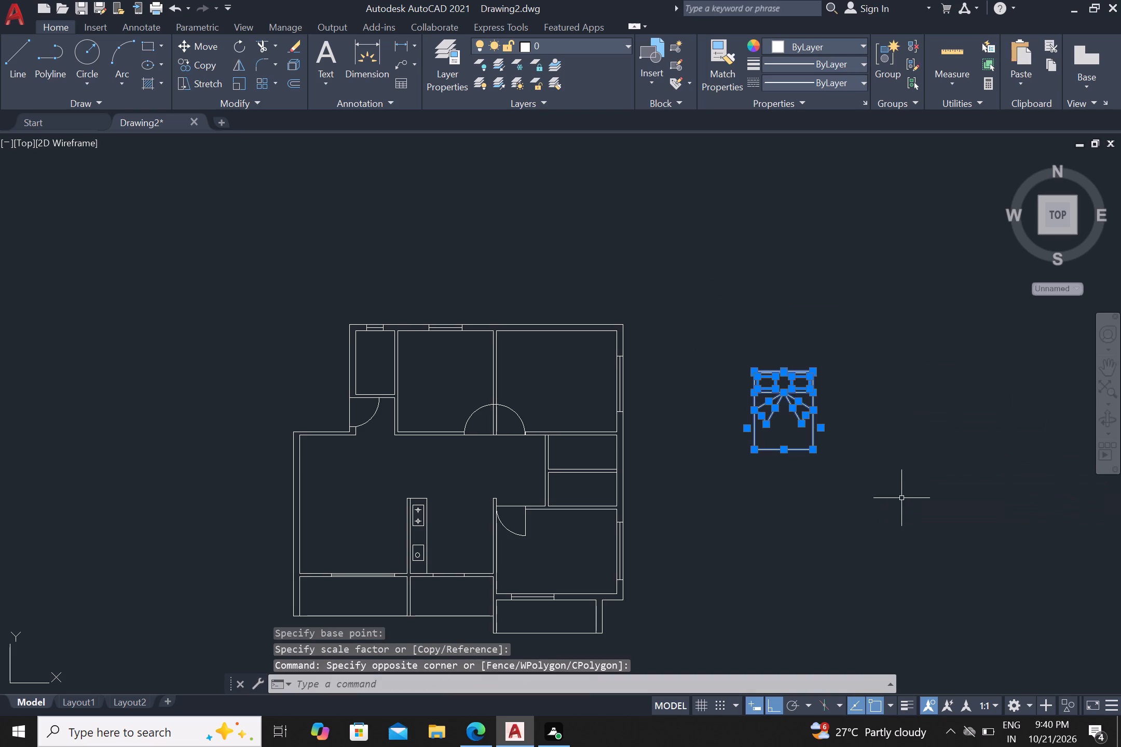
text(sc)
key(Return)
click(811, 450)
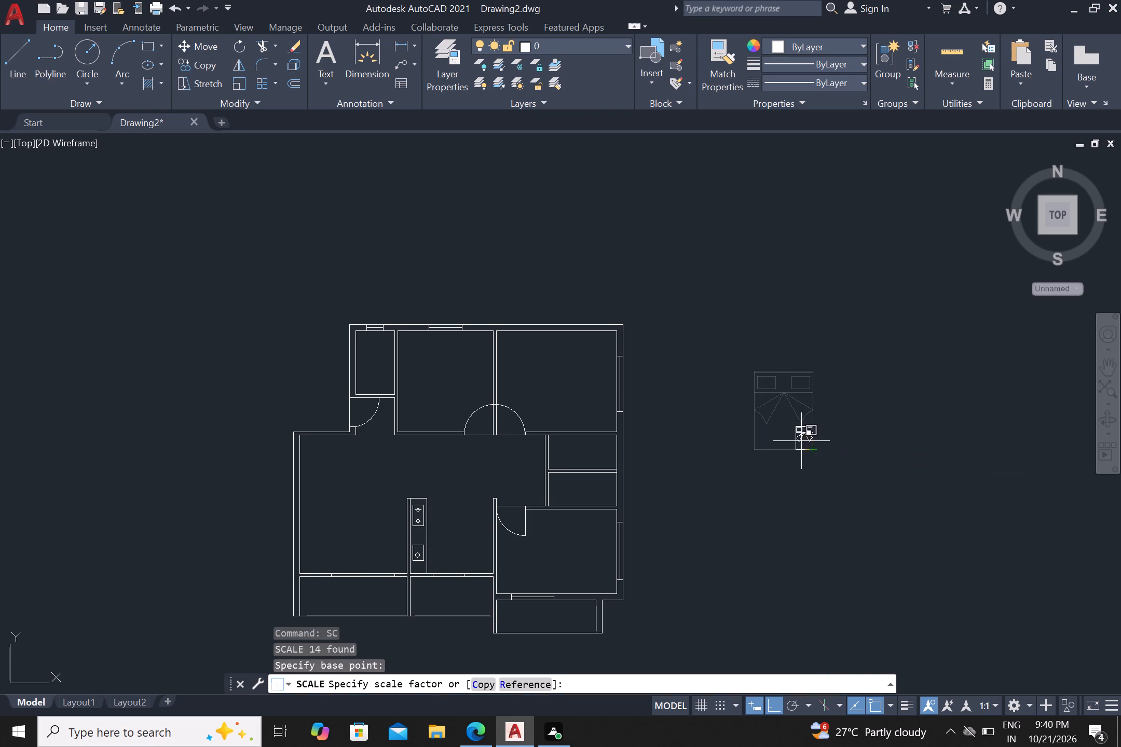
click(786, 421)
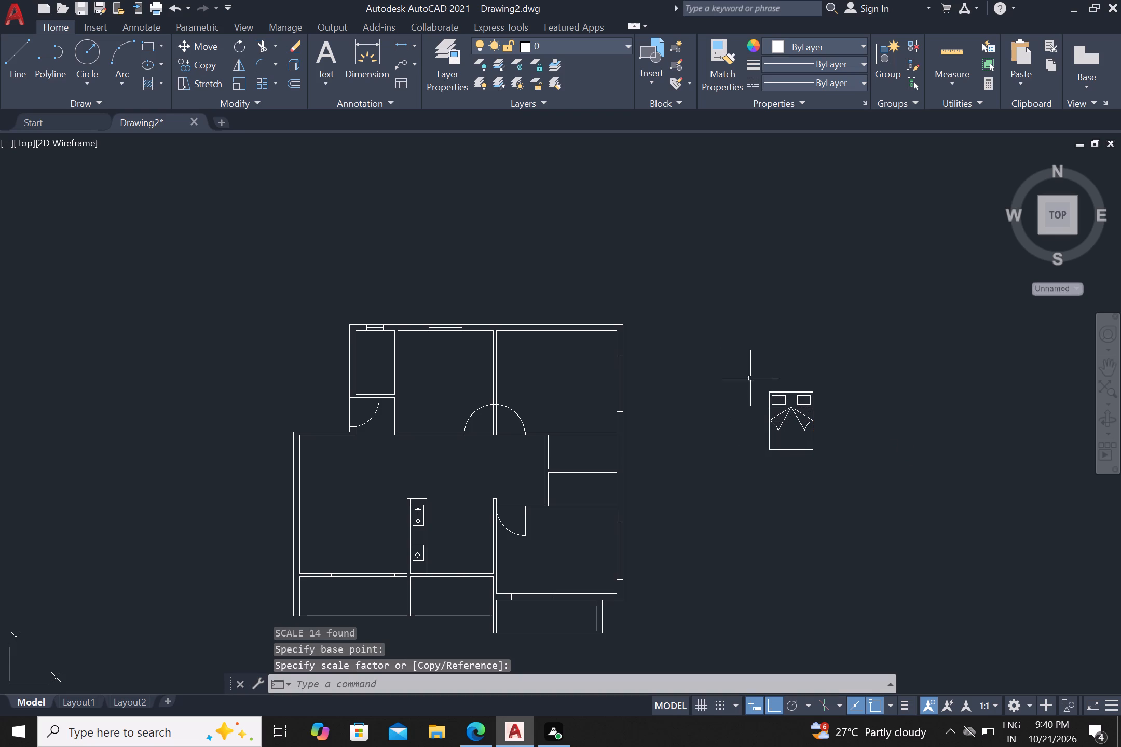
Copy the bed symbol from its bottom-edge midpoint into each of the three bedrooms, with Ortho off.
click(748, 343)
click(873, 500)
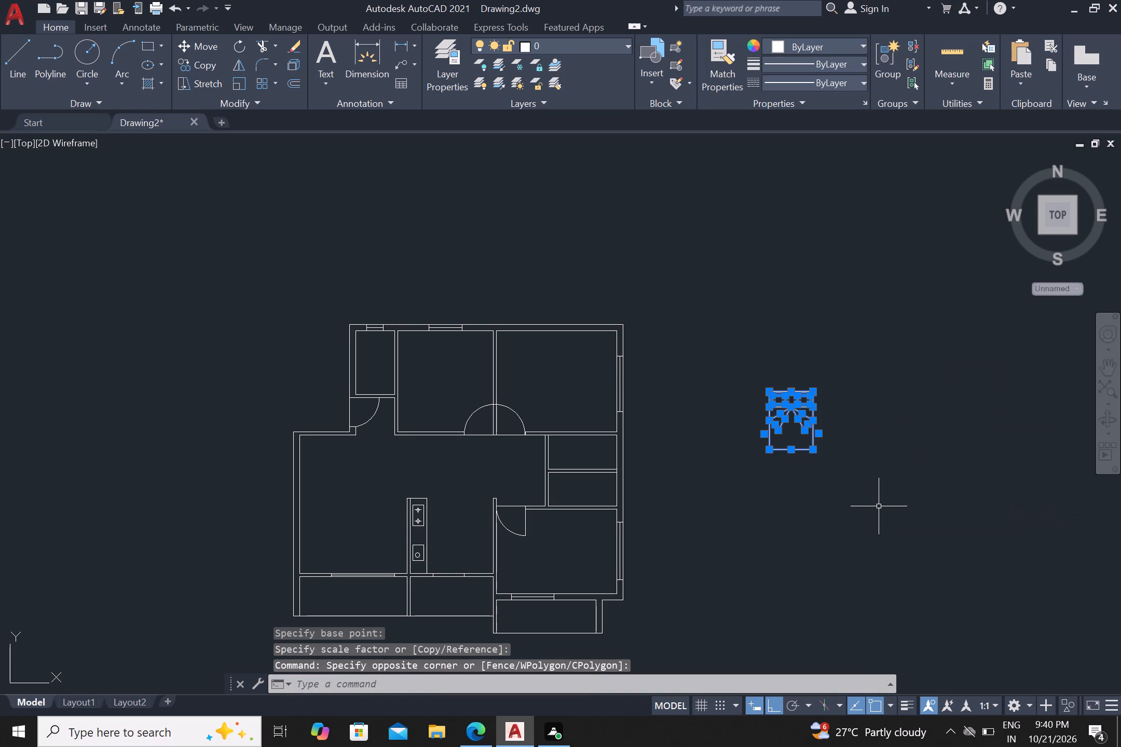
key(c)
key(o)
key(Return)
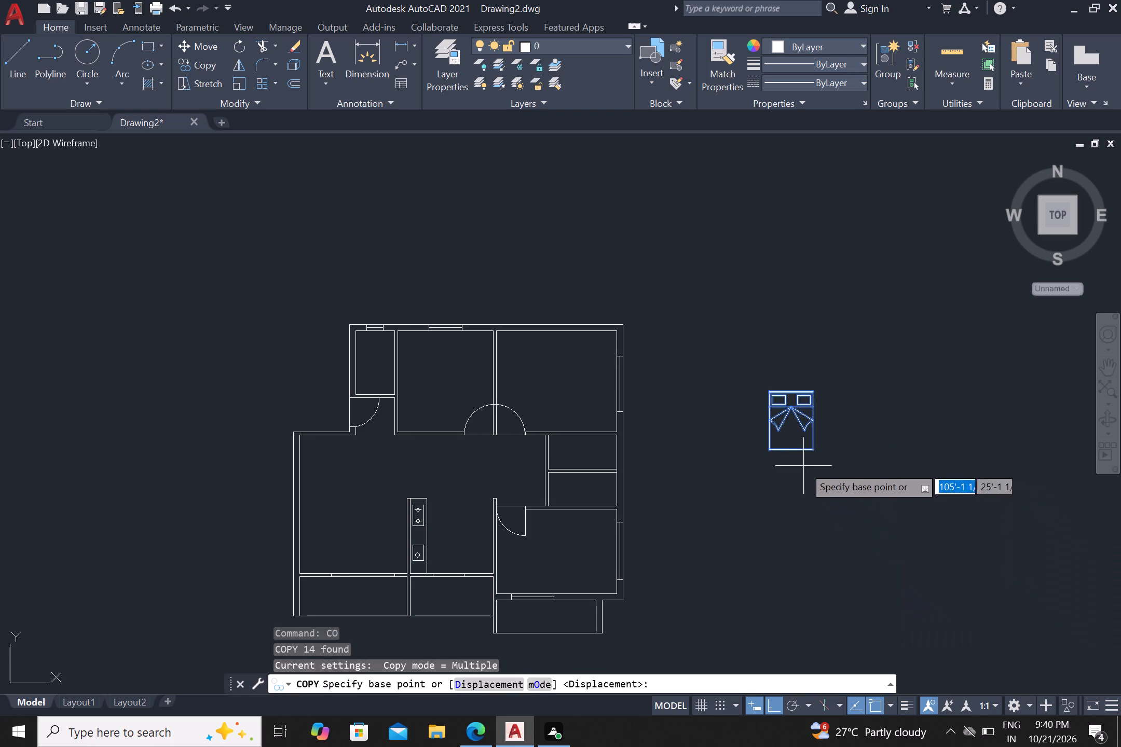
click(795, 451)
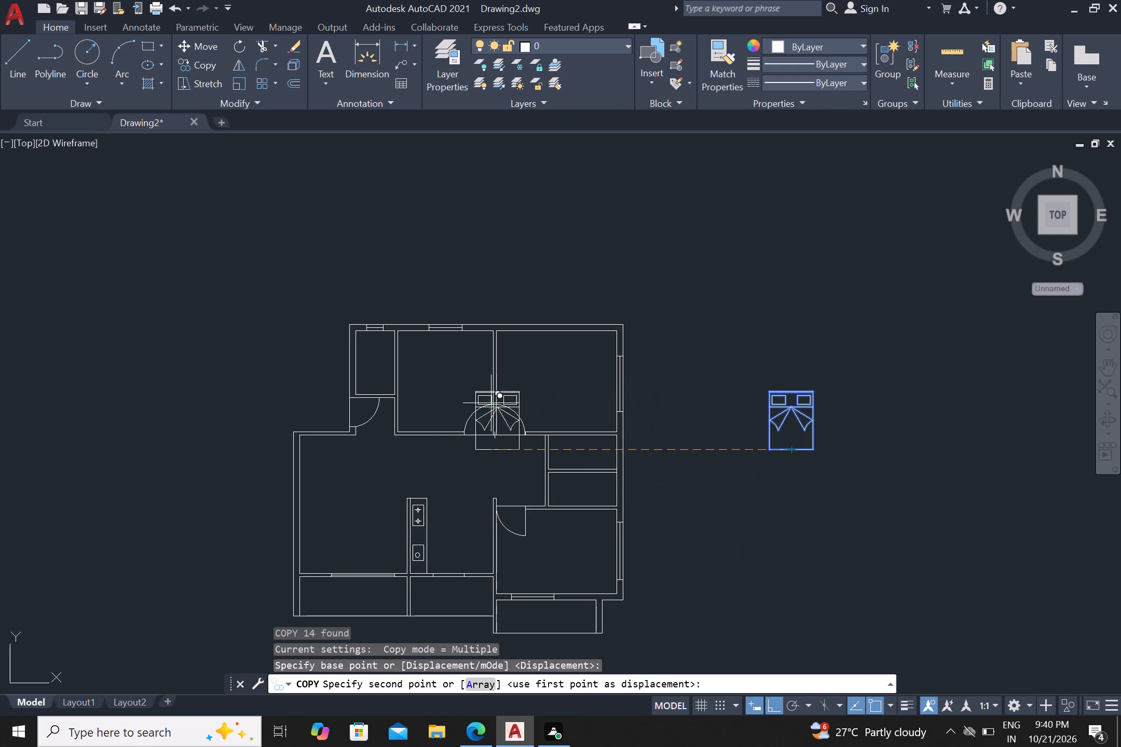
click(774, 702)
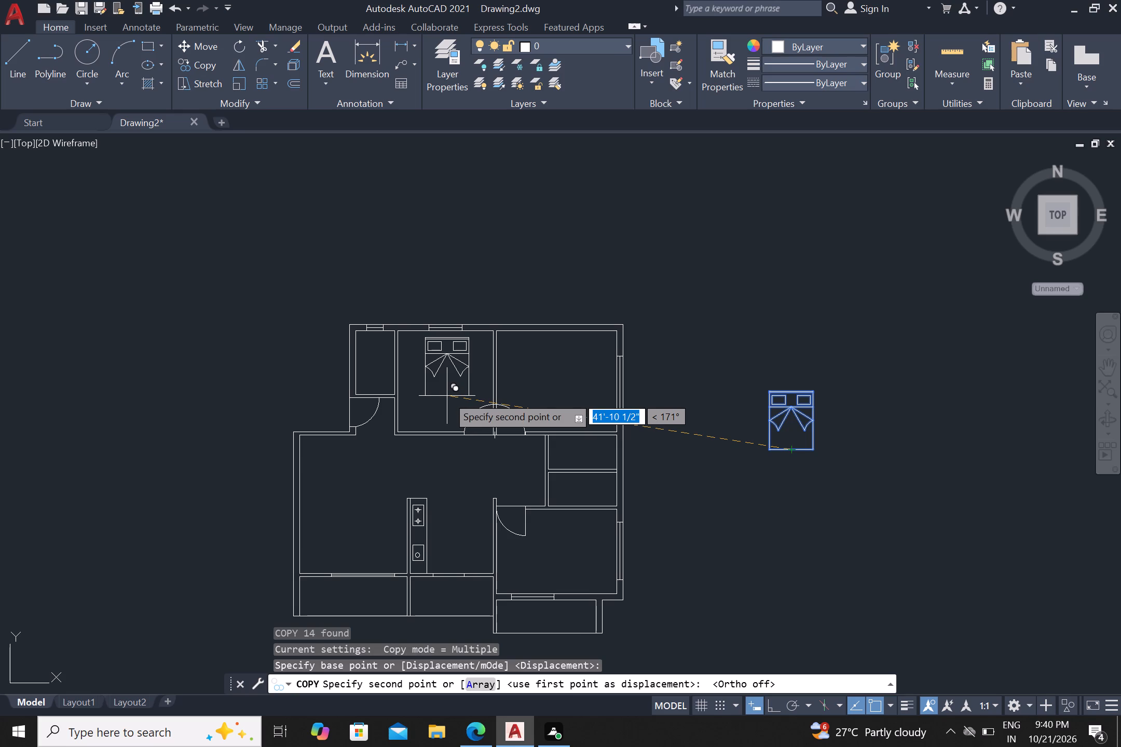
click(447, 396)
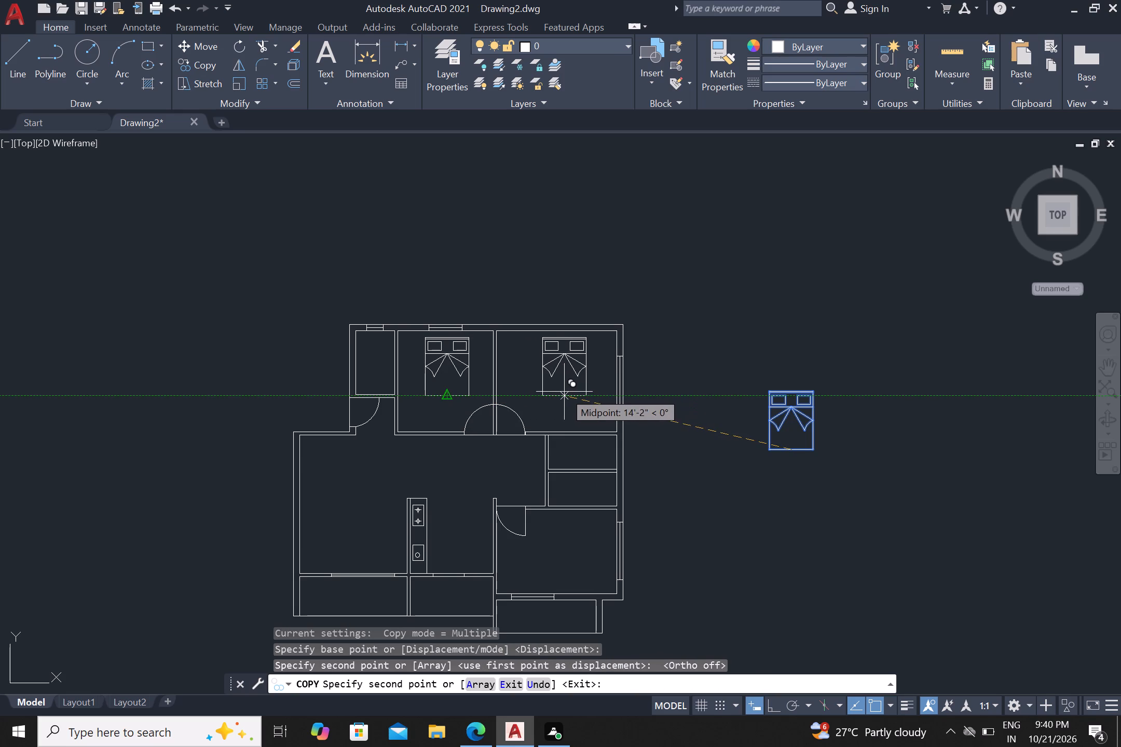
click(564, 392)
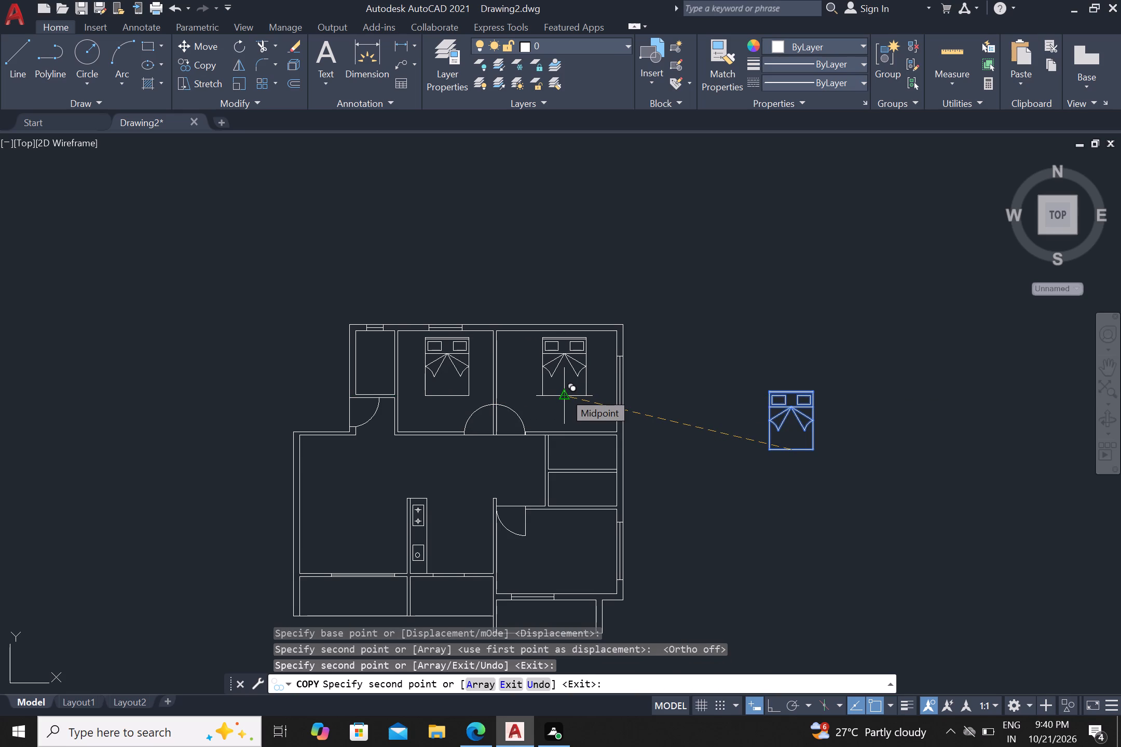
scroll(564, 392, down, 2)
scroll(568, 449, up, 3)
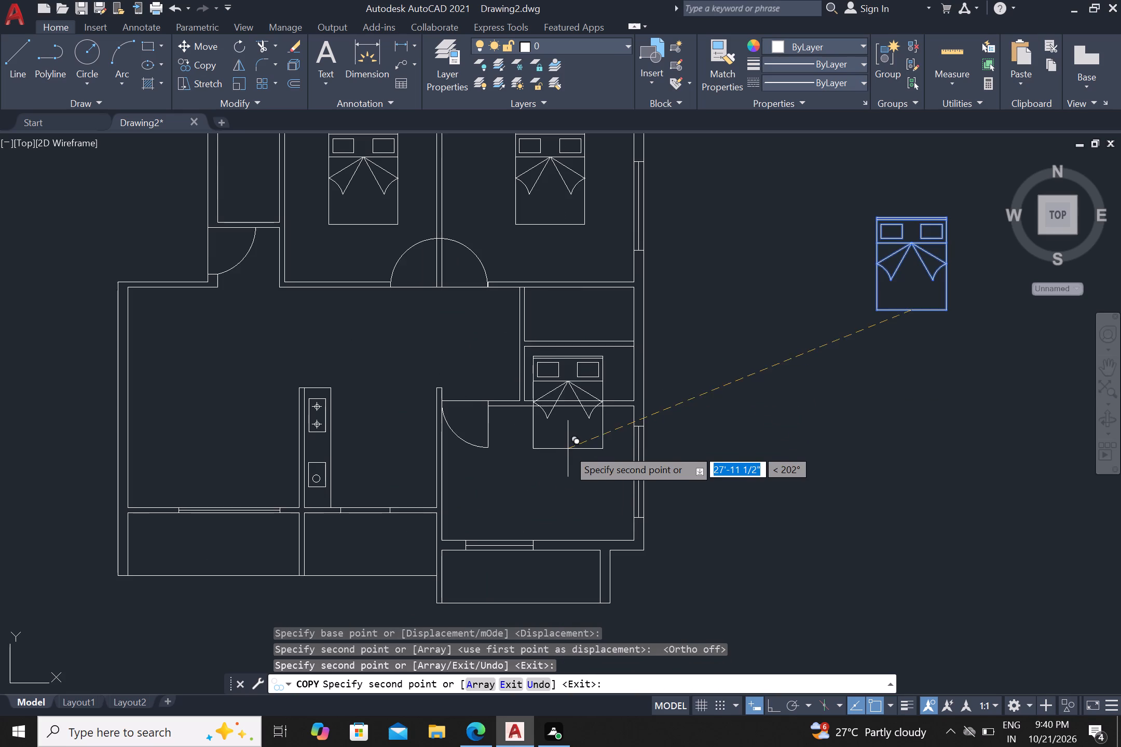
click(578, 504)
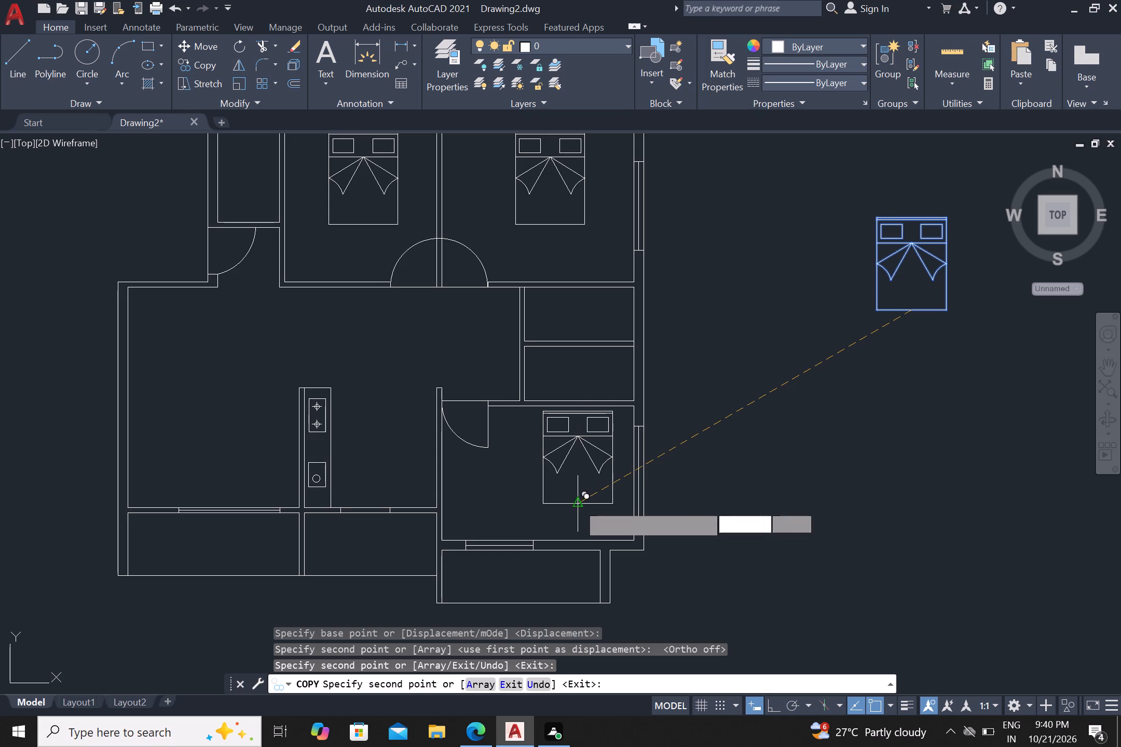
key(Escape)
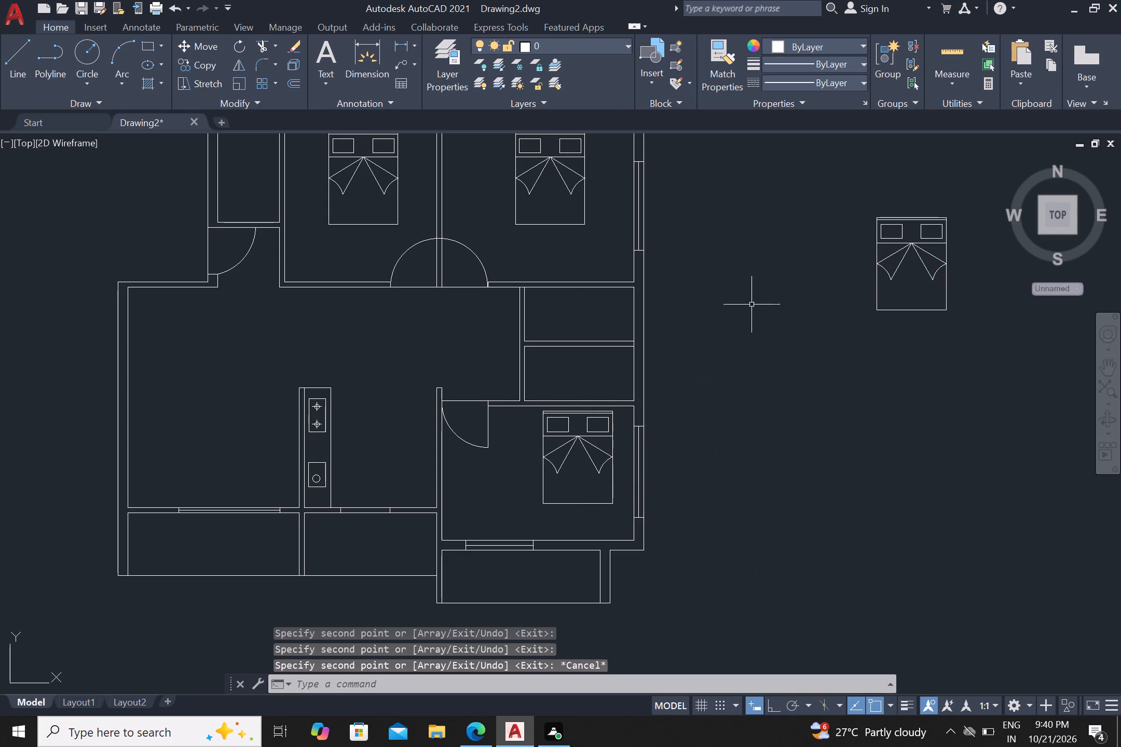
Delete the original bed symbol outside the floor plan.
drag(808, 183, 817, 183)
click(982, 334)
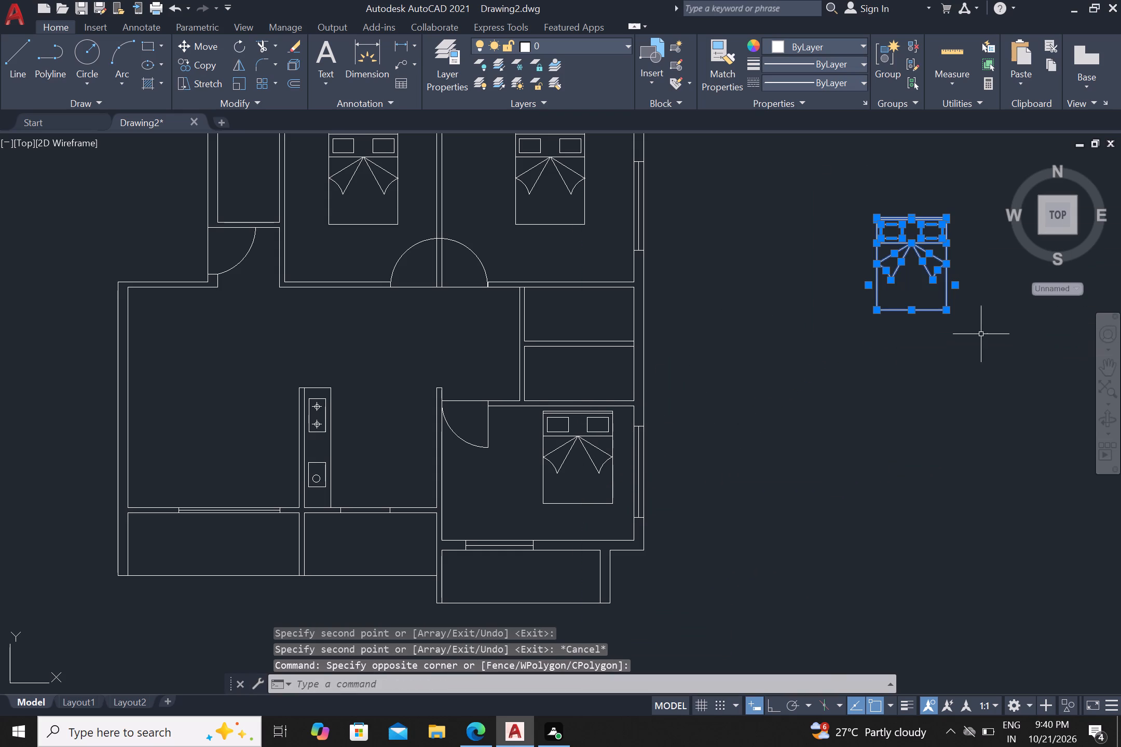
key(Delete)
Add the multiline text BED ROOM in a wide text box just below the floor plan.
scroll(973, 332, down, 1)
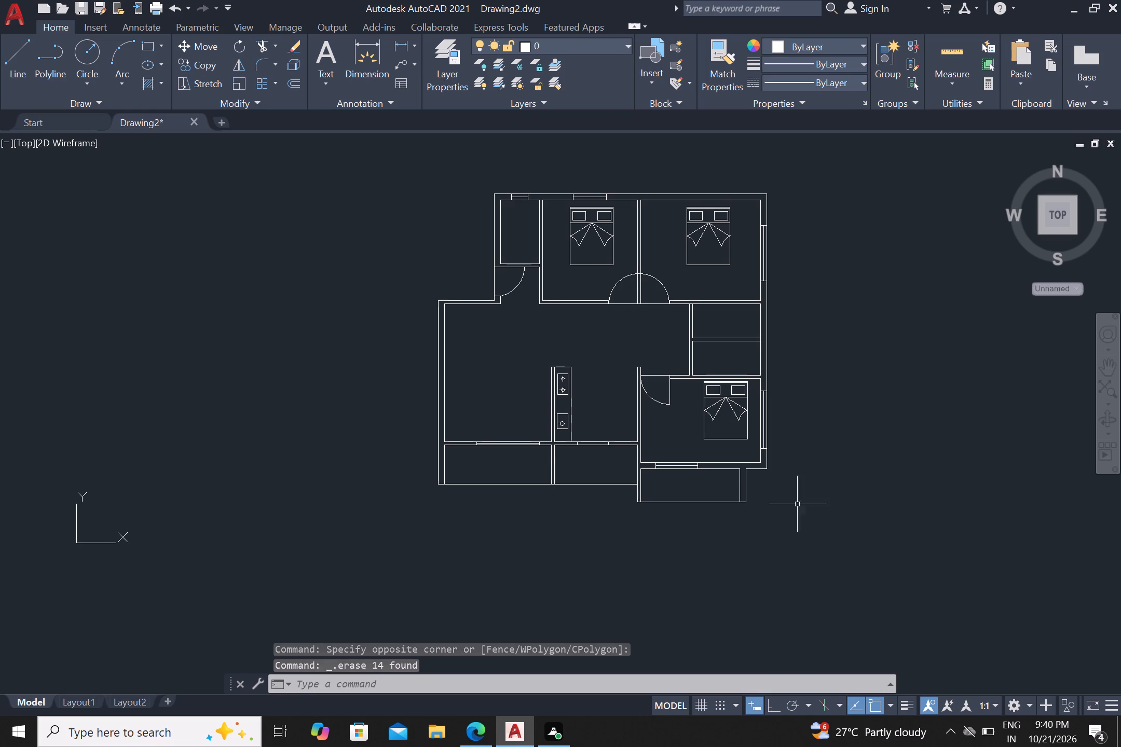
scroll(802, 485, up, 1)
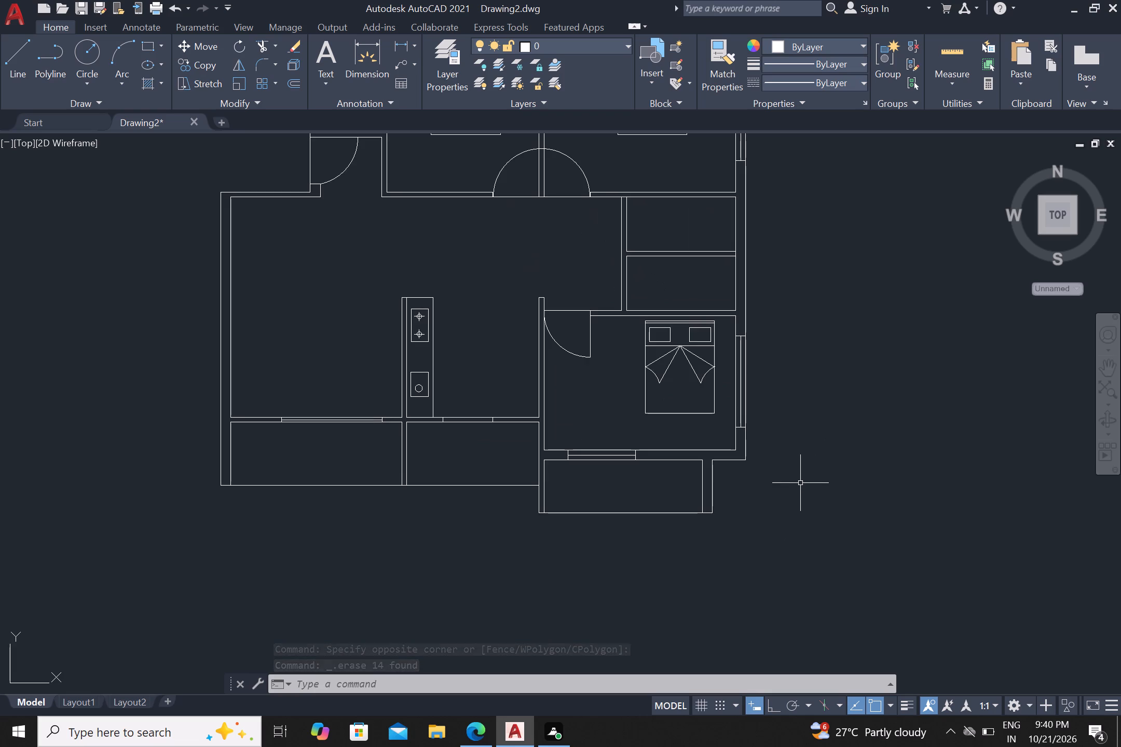
middle_drag(799, 482, 802, 536)
scroll(801, 524, down, 1)
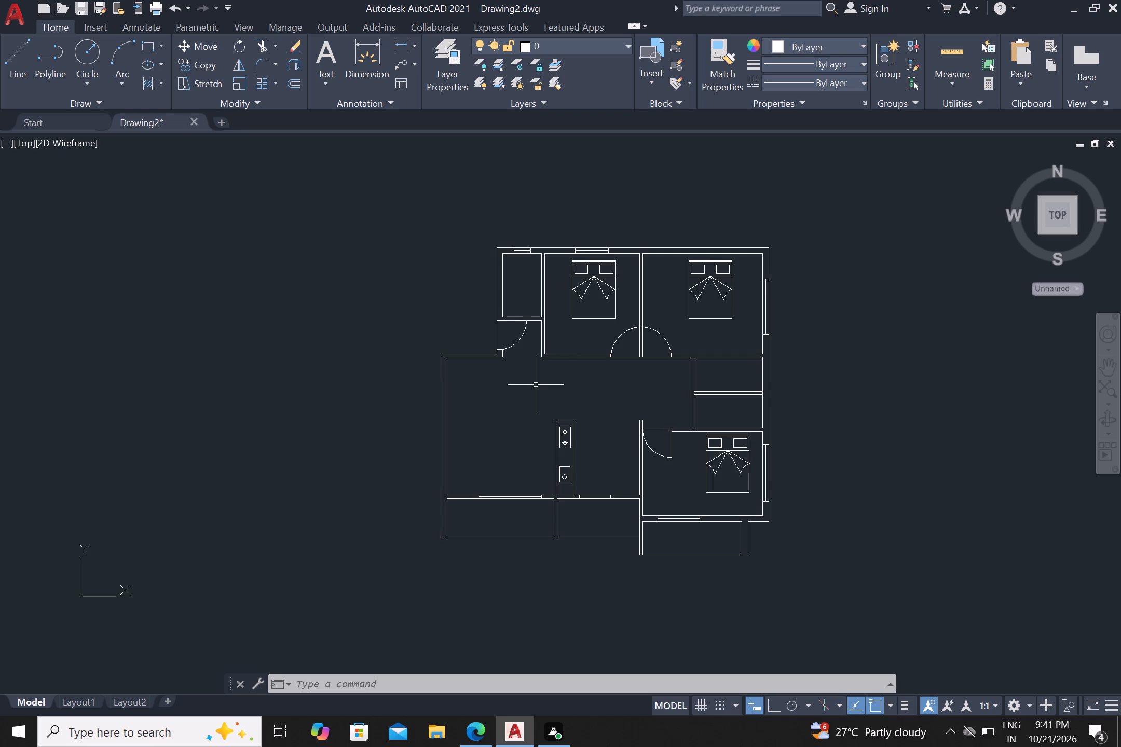
middle_drag(531, 392, 523, 335)
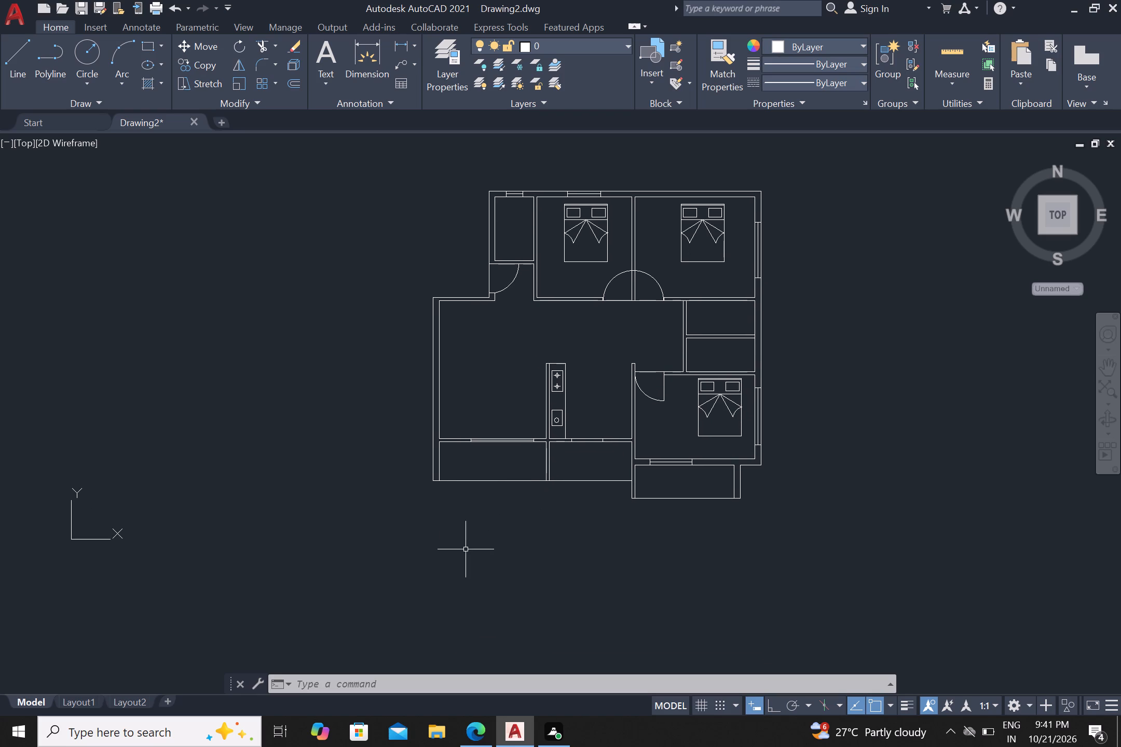
key(Escape)
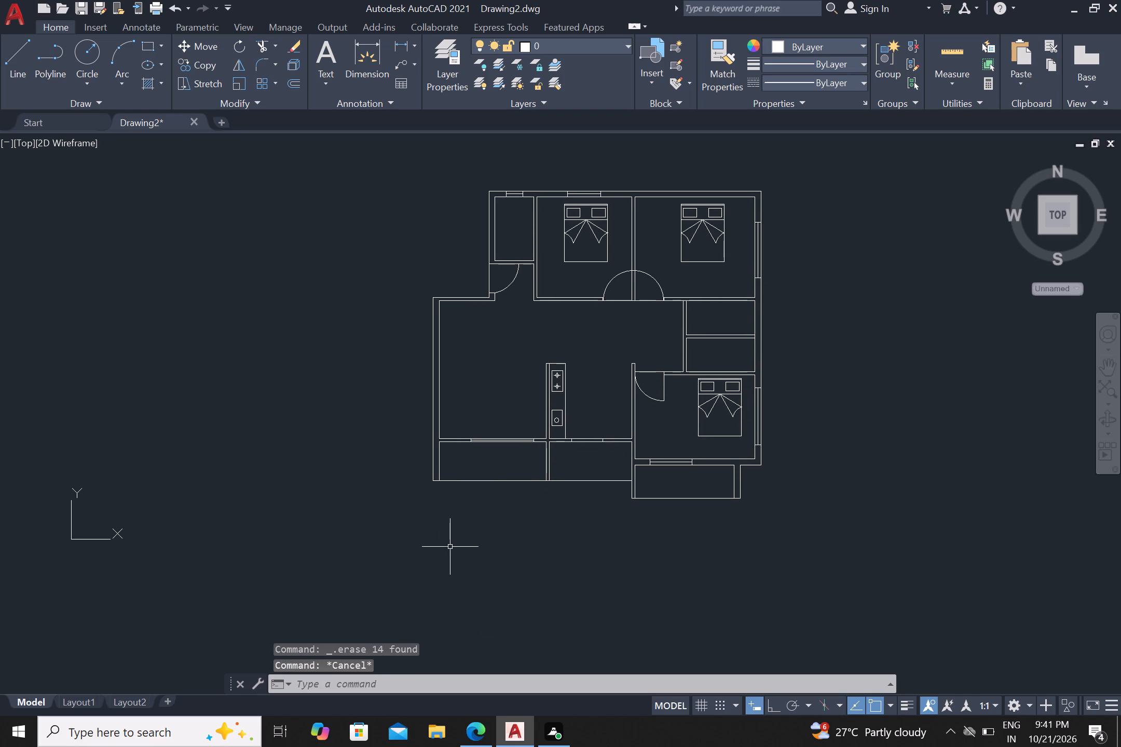
text(mt)
key(Return)
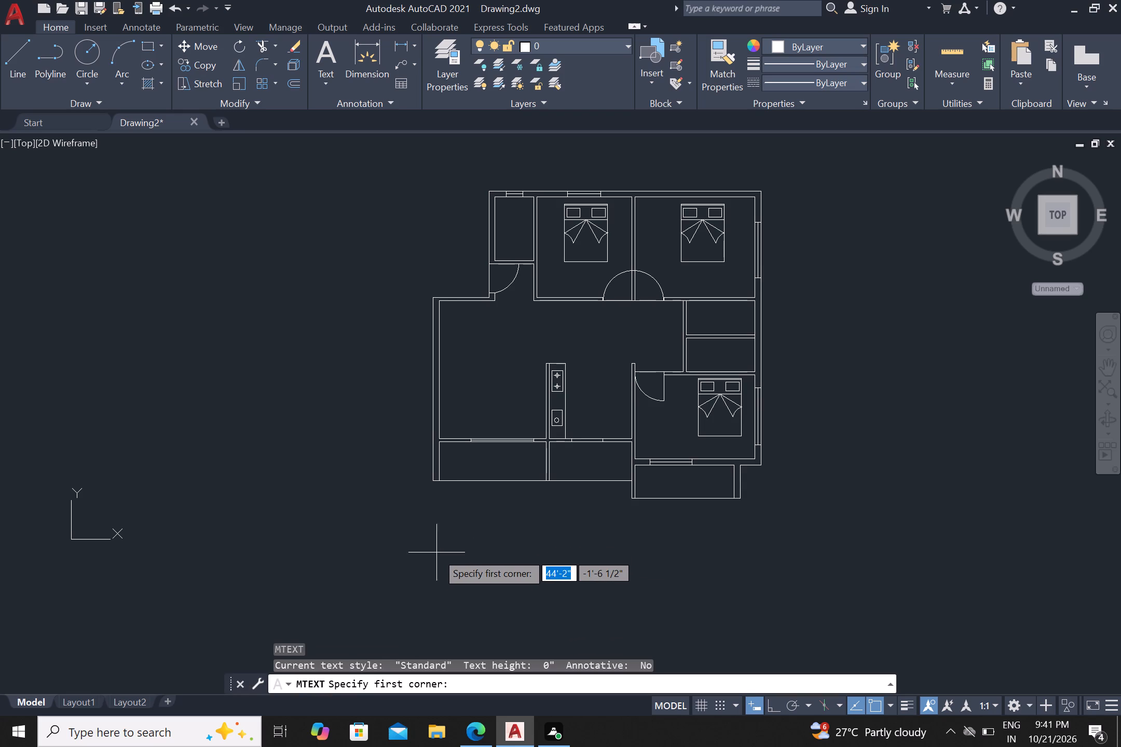
click(431, 518)
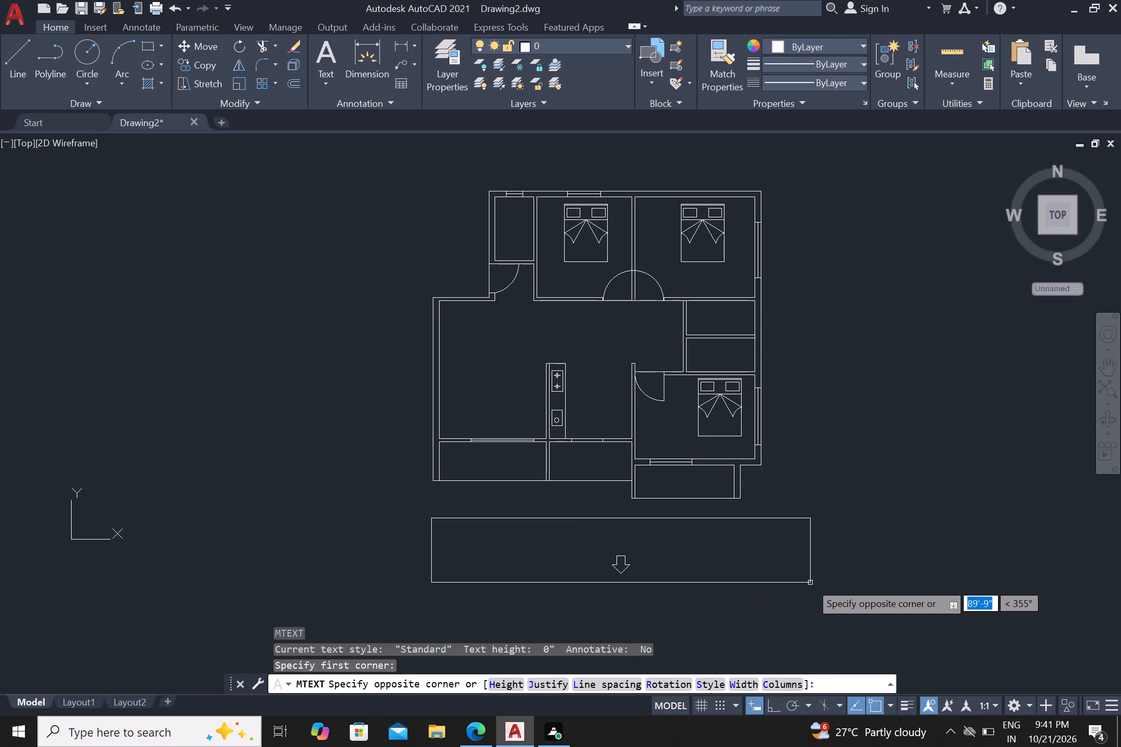
click(810, 583)
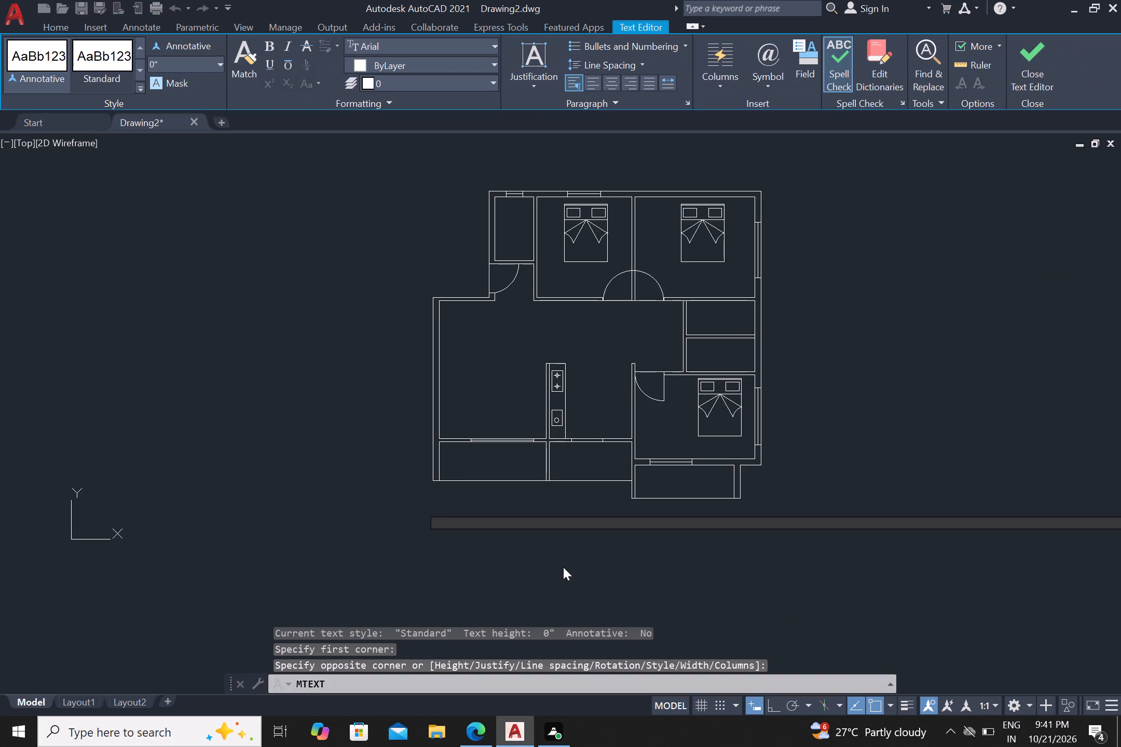
text(BED ROOM)
click(483, 568)
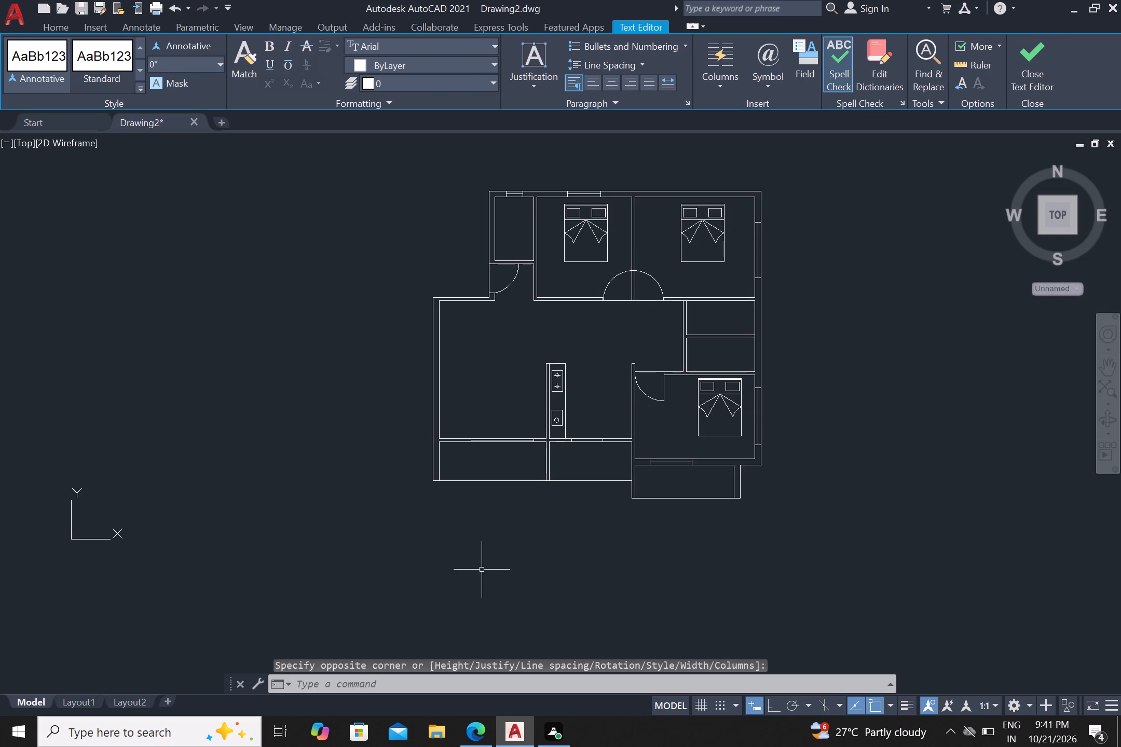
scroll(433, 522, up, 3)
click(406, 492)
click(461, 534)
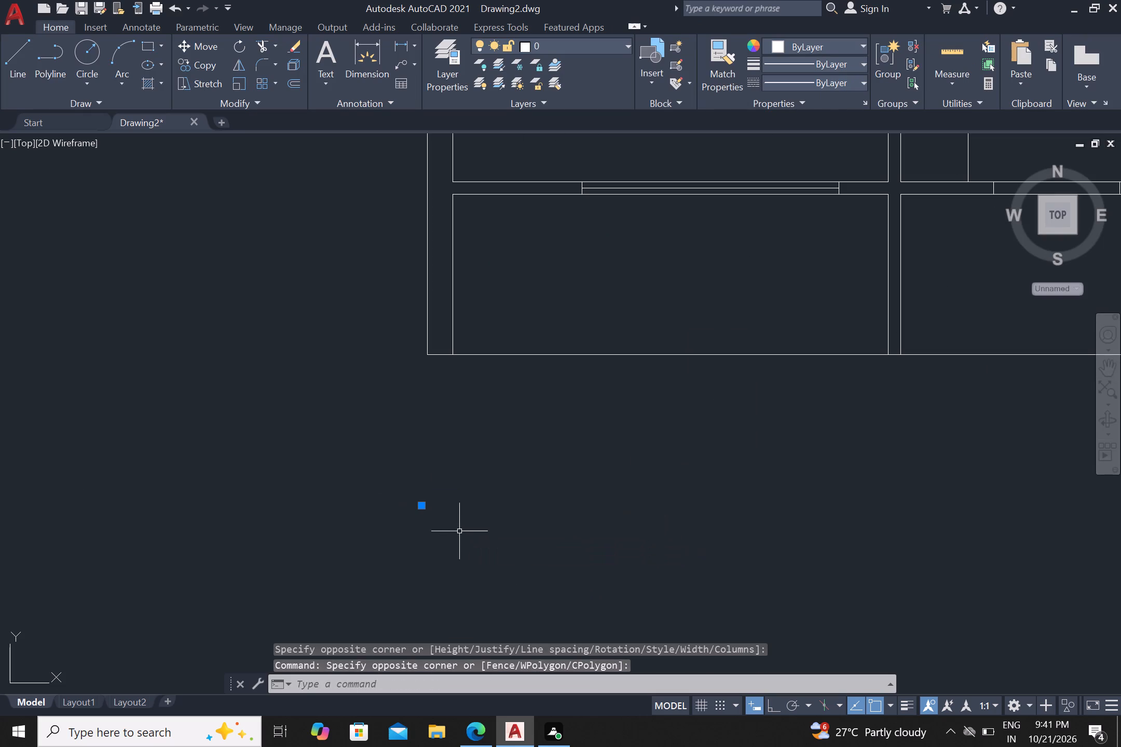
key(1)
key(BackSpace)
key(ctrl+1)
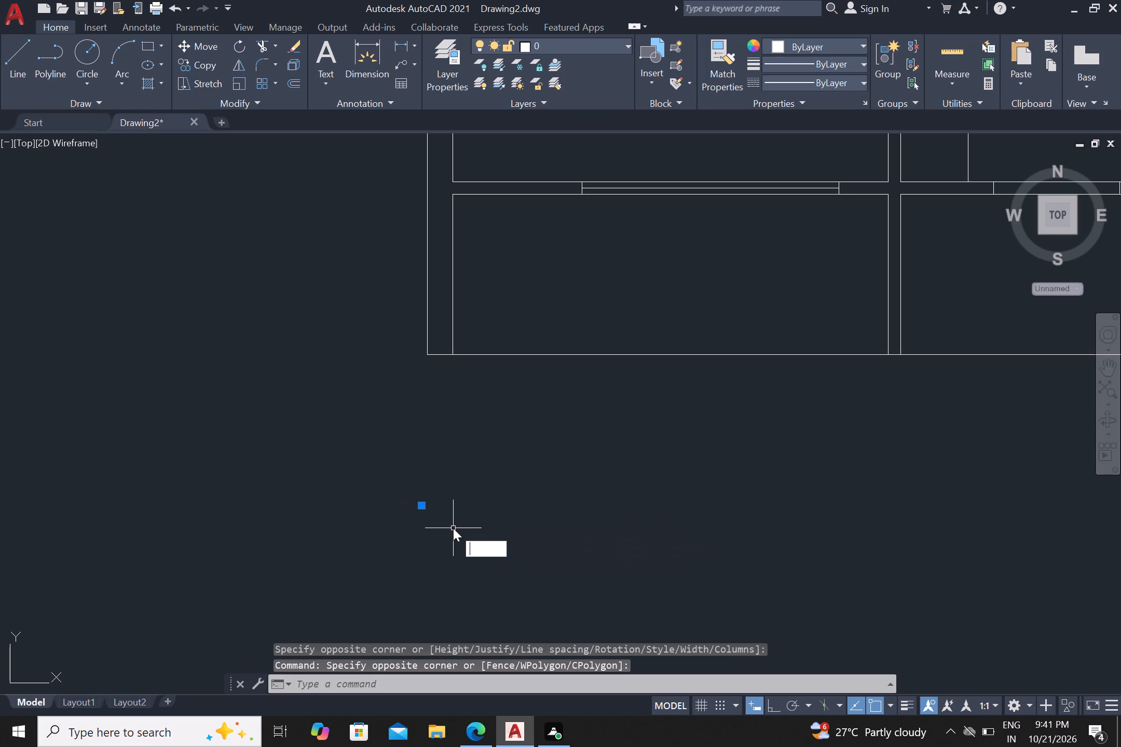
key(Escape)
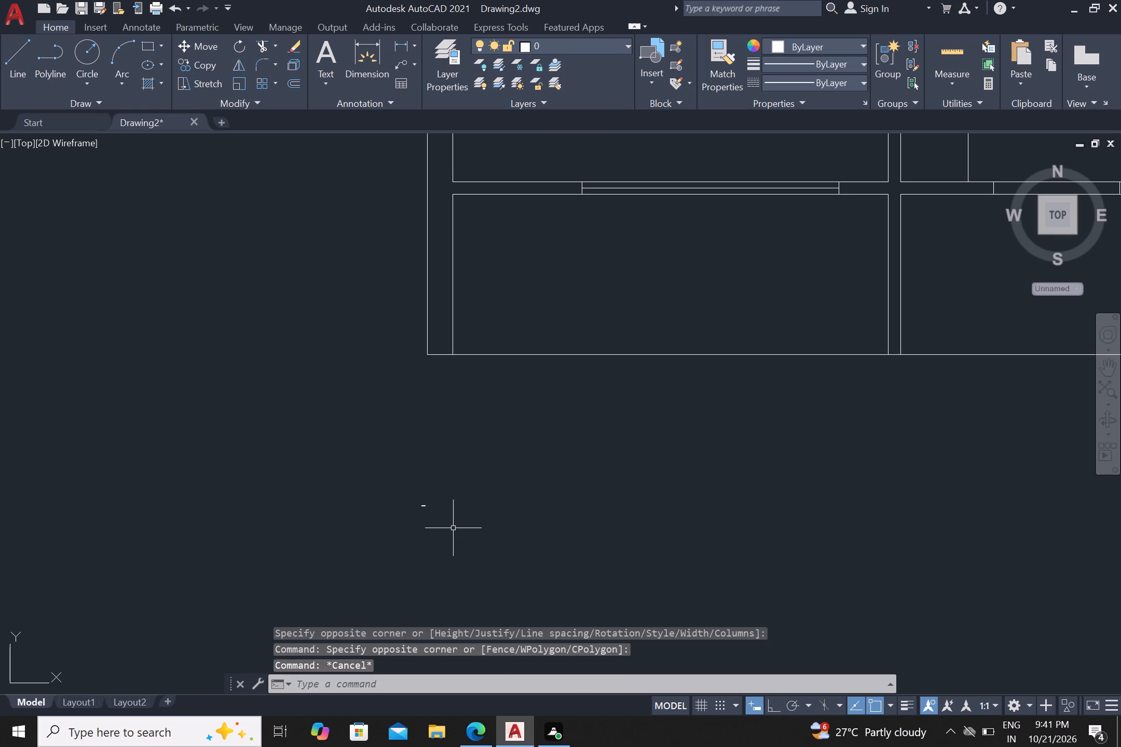
Set the text height of the BED ROOM label to 9" in its properties.
click(421, 507)
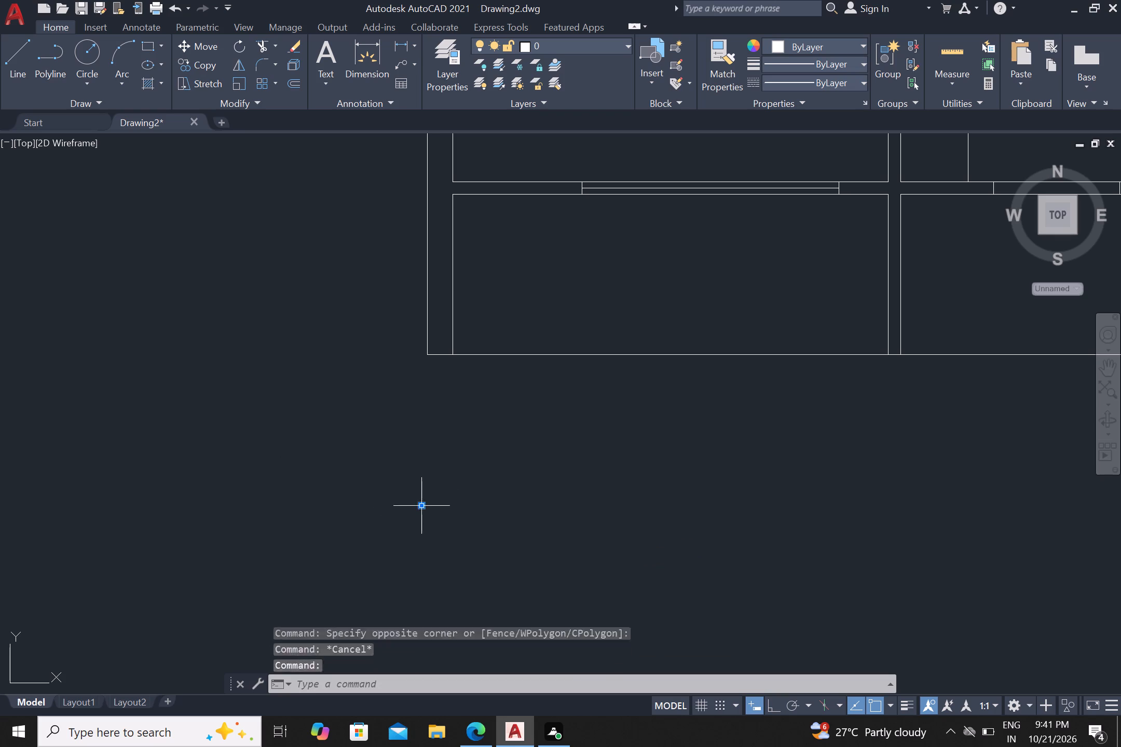
key(ctrl+1)
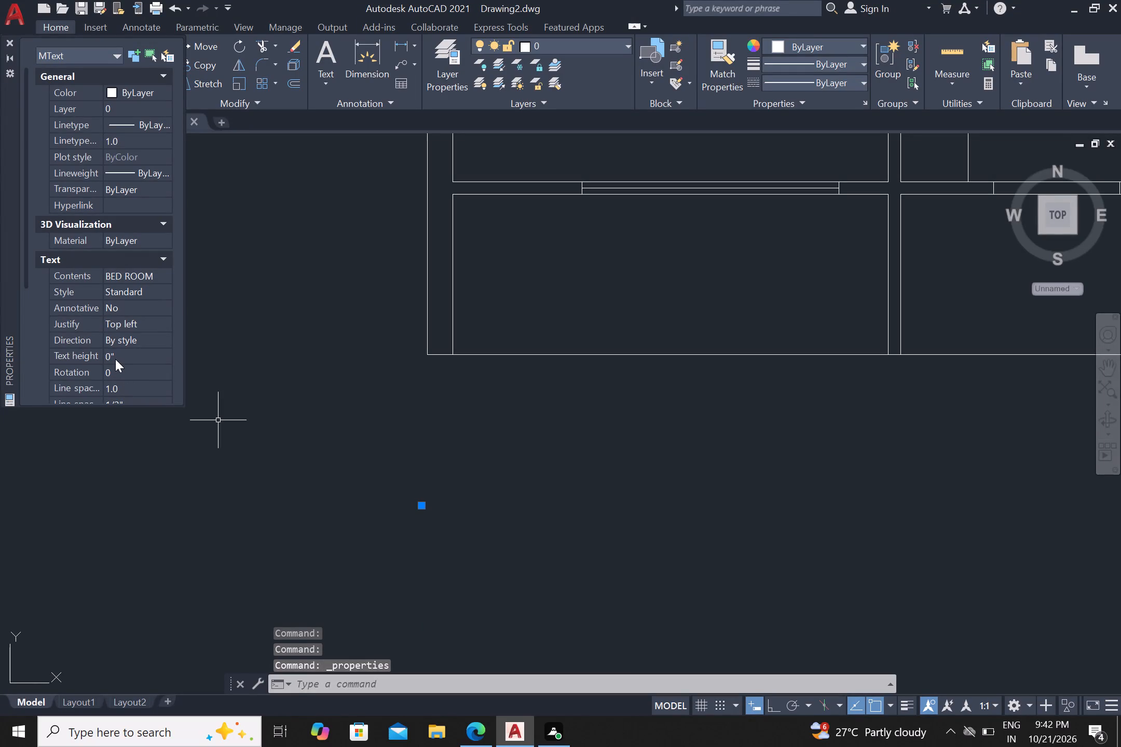
click(115, 359)
key(9)
key(shift+quotedbl)
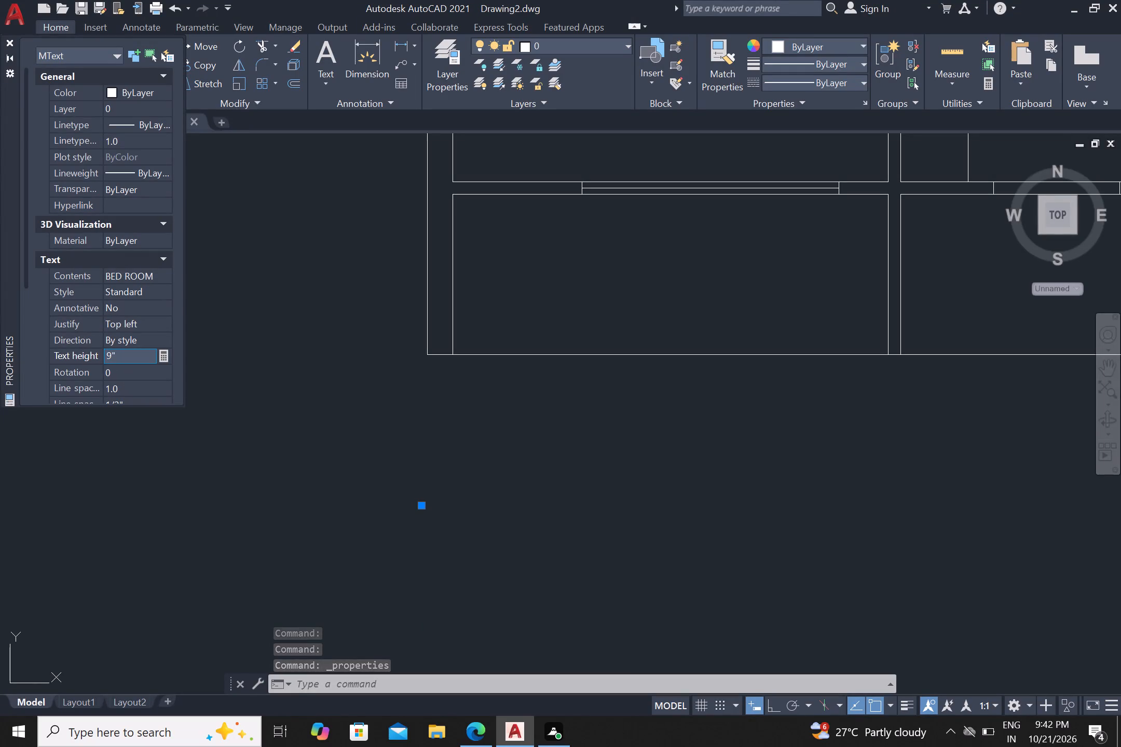
click(214, 468)
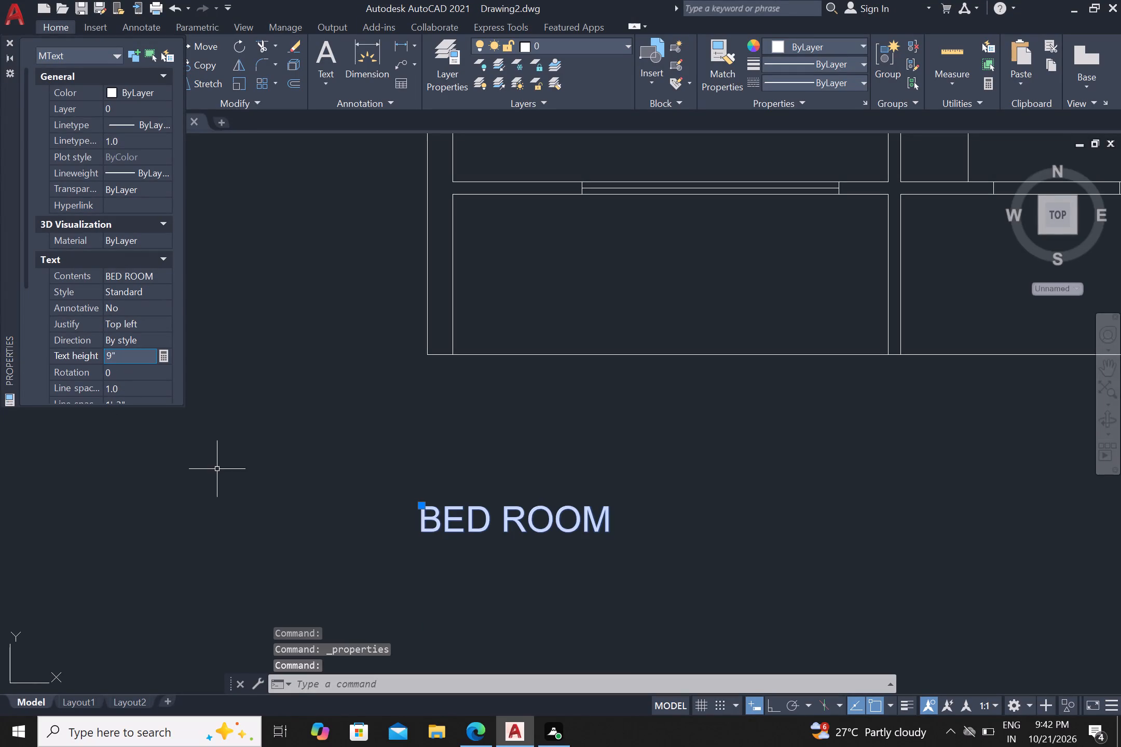
Close the Properties palette and deselect the BED ROOM label.
click(10, 43)
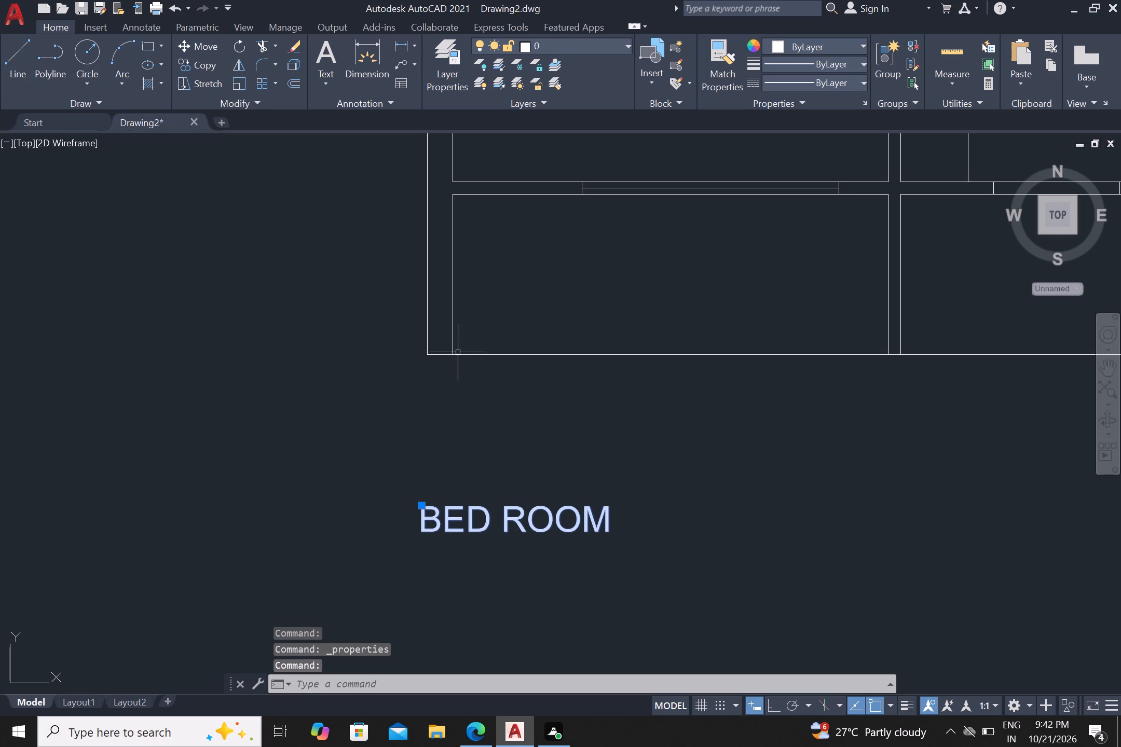
key(Escape)
Copy the BED ROOM label from below the plan into the small upper-left room and the two upper bedrooms.
scroll(462, 434, down, 3)
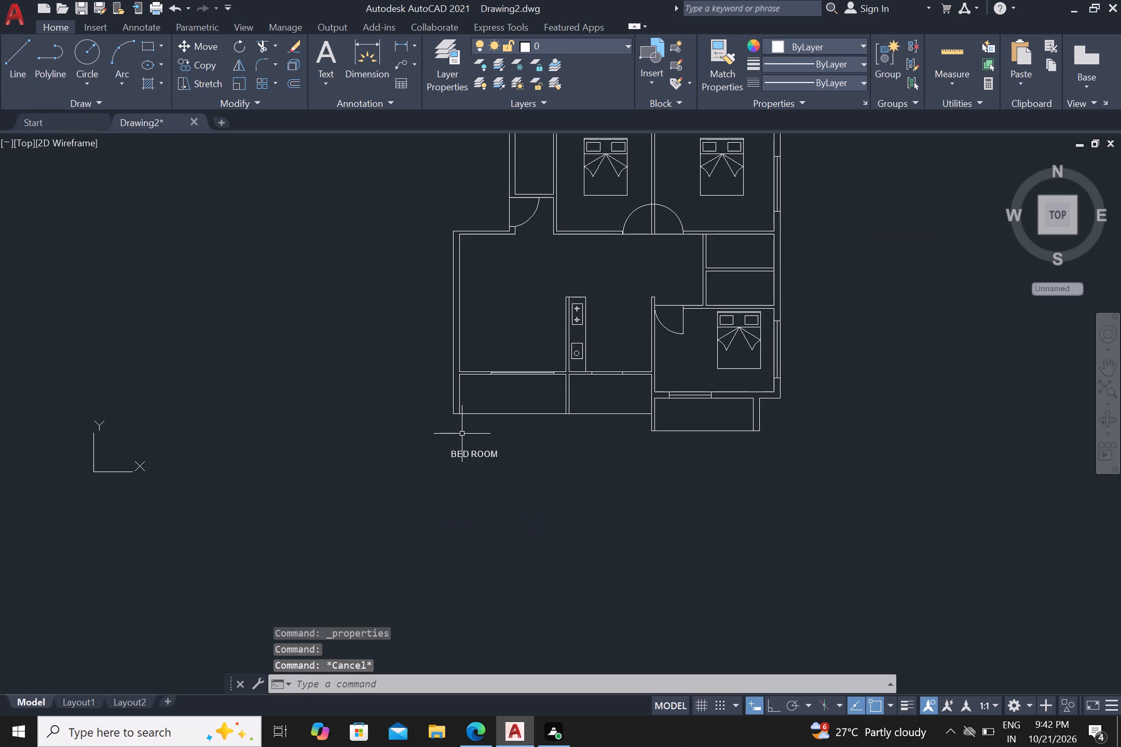
middle_drag(514, 482, 488, 567)
scroll(458, 545, up, 1)
click(446, 534)
text(CO)
key(Return)
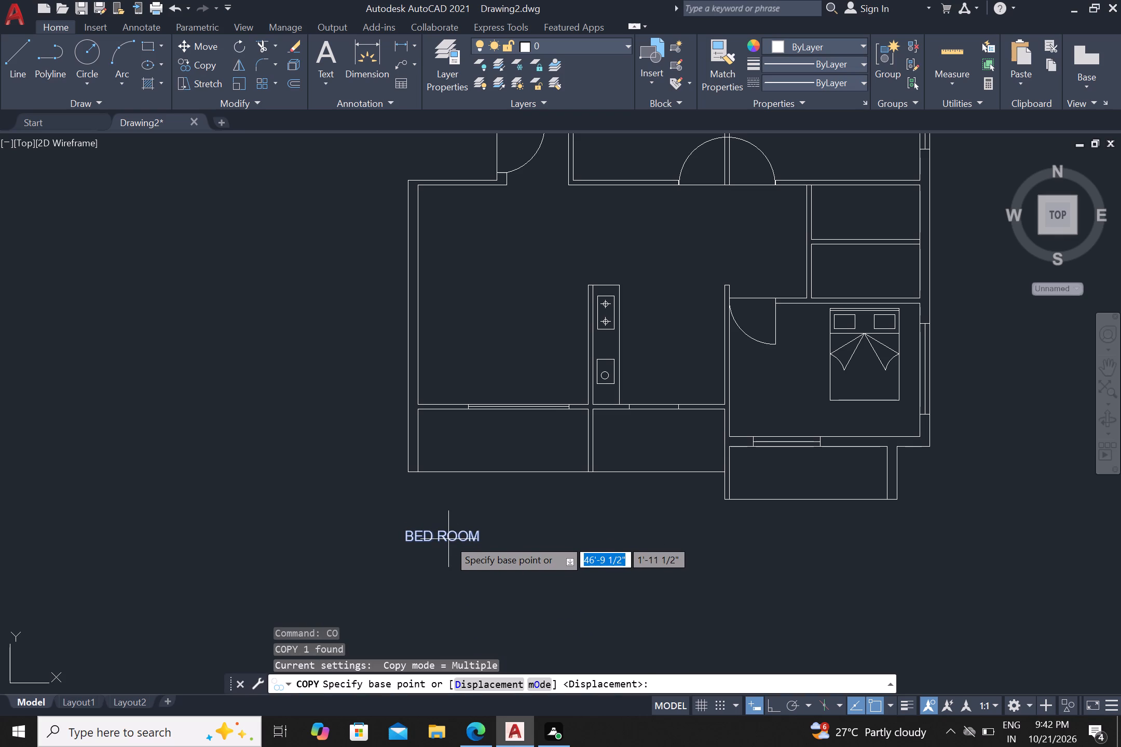
click(445, 536)
scroll(445, 535, down, 1)
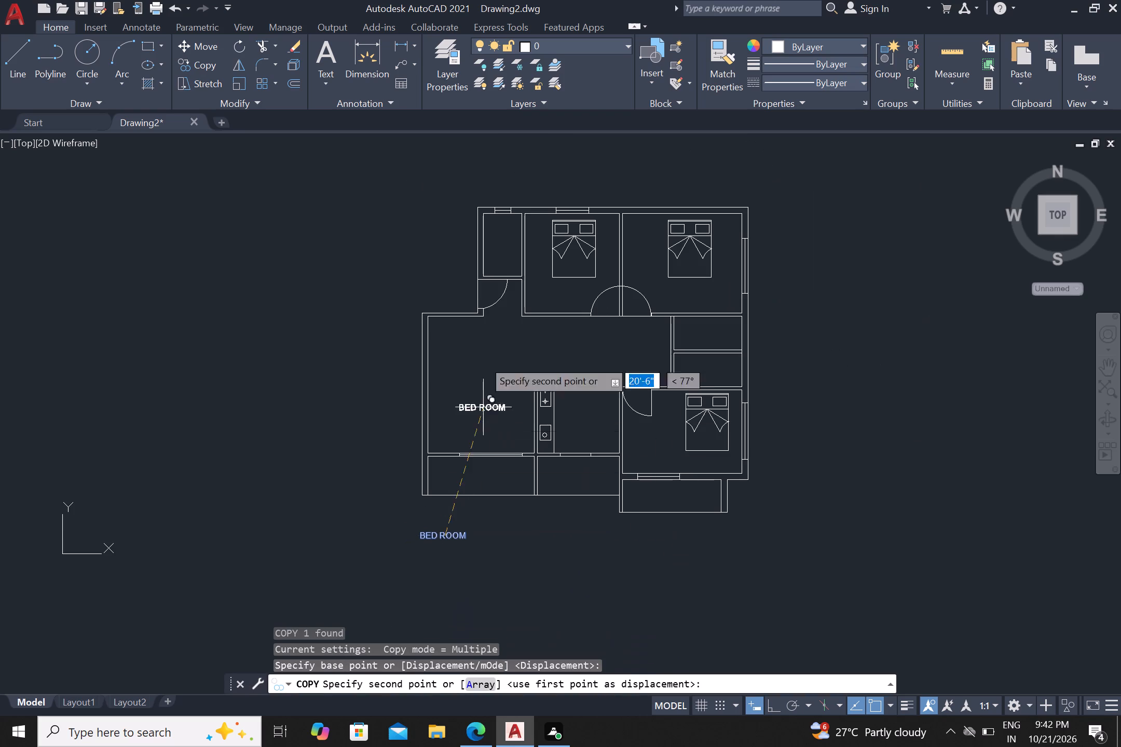
scroll(491, 251, up, 2)
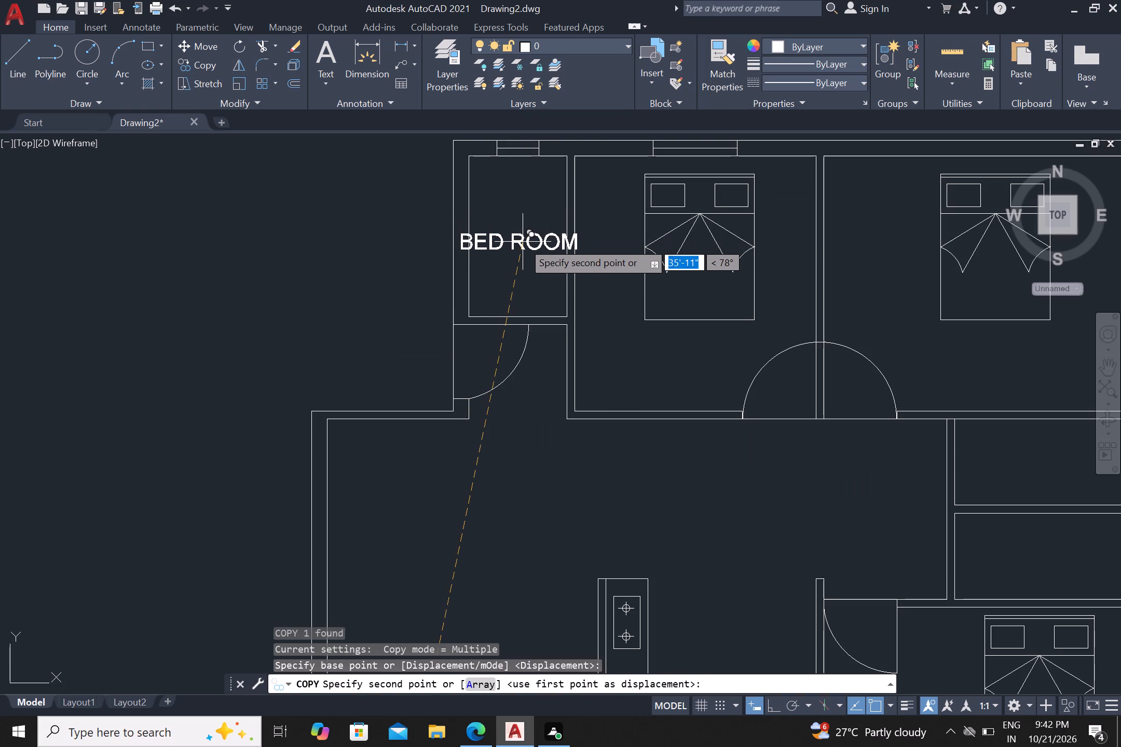
click(523, 242)
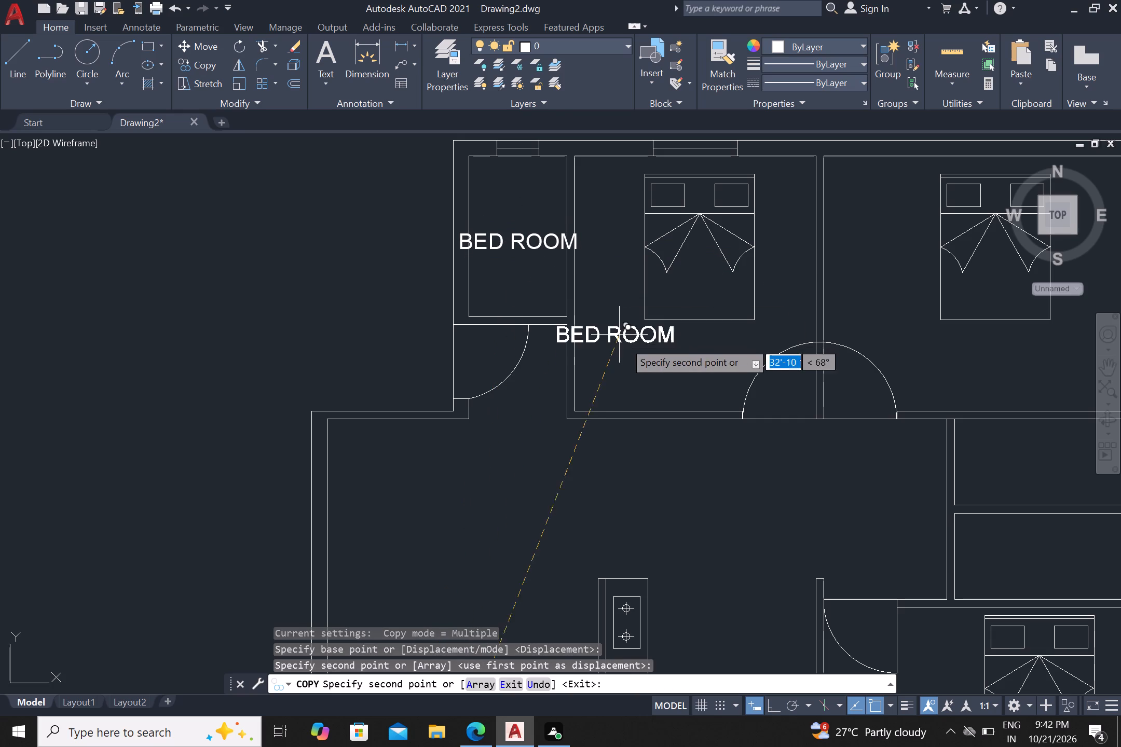
click(658, 342)
scroll(650, 340, down, 1)
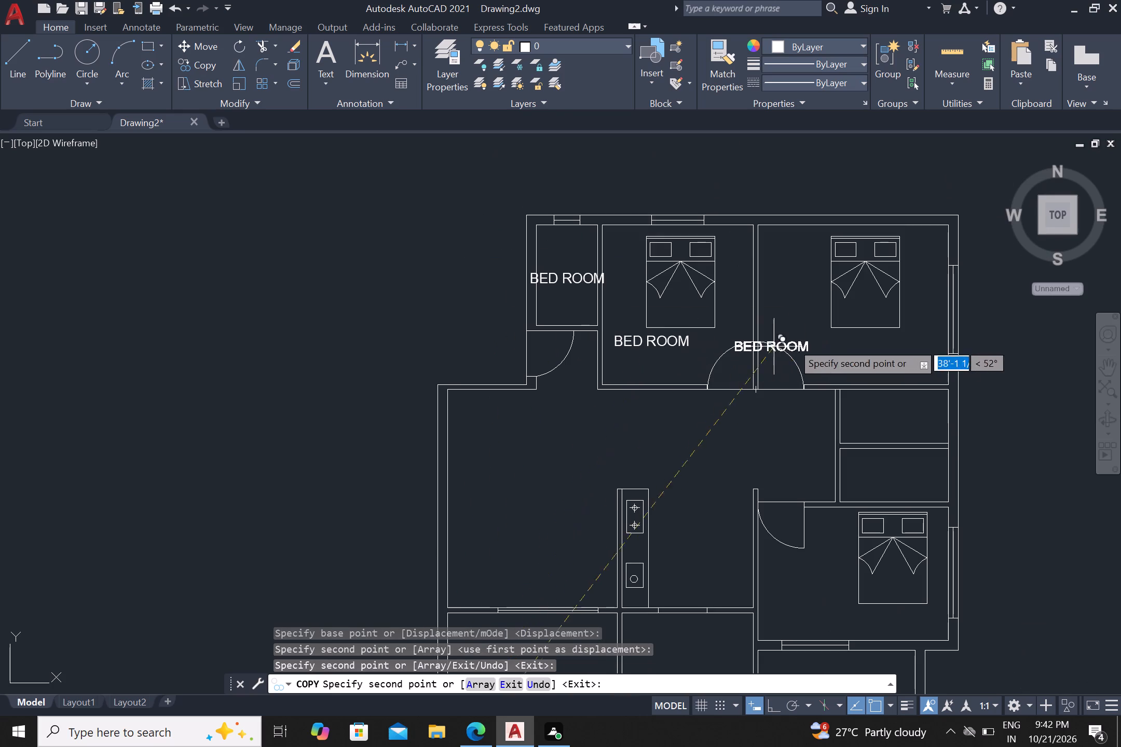
click(890, 338)
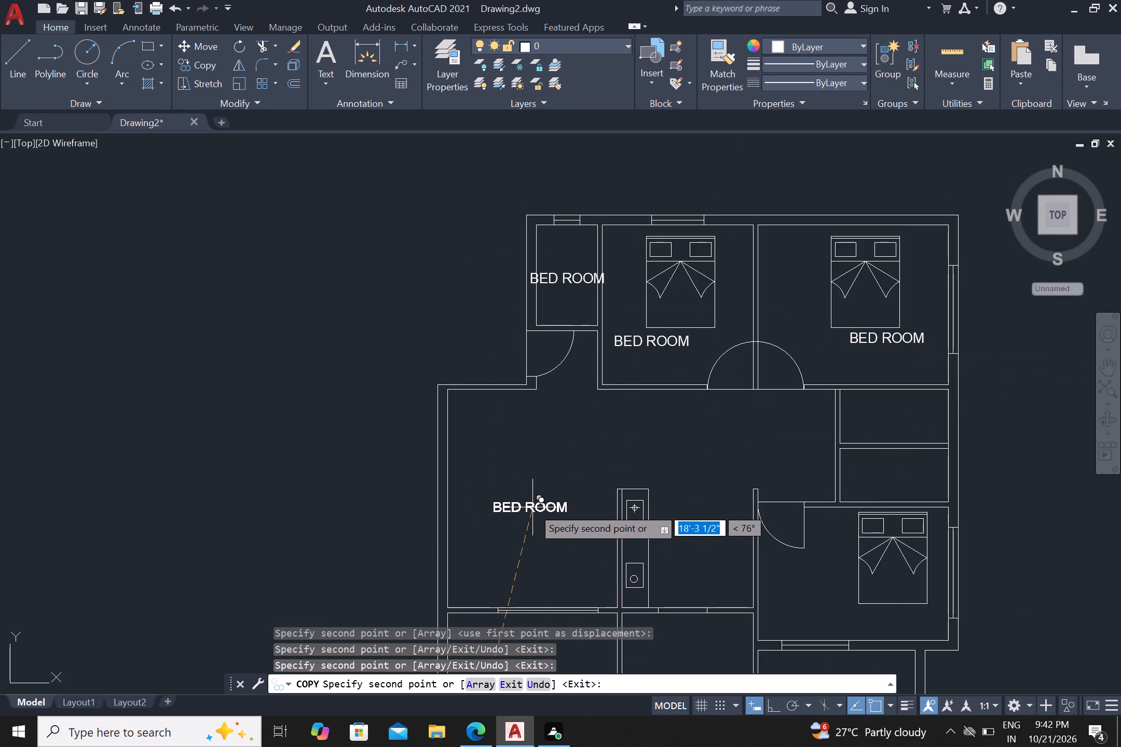
Place further BED ROOM copies in the large hall, kitchen, lower bedroom, three bottom strip rooms and two small rooms by the right wall.
click(524, 503)
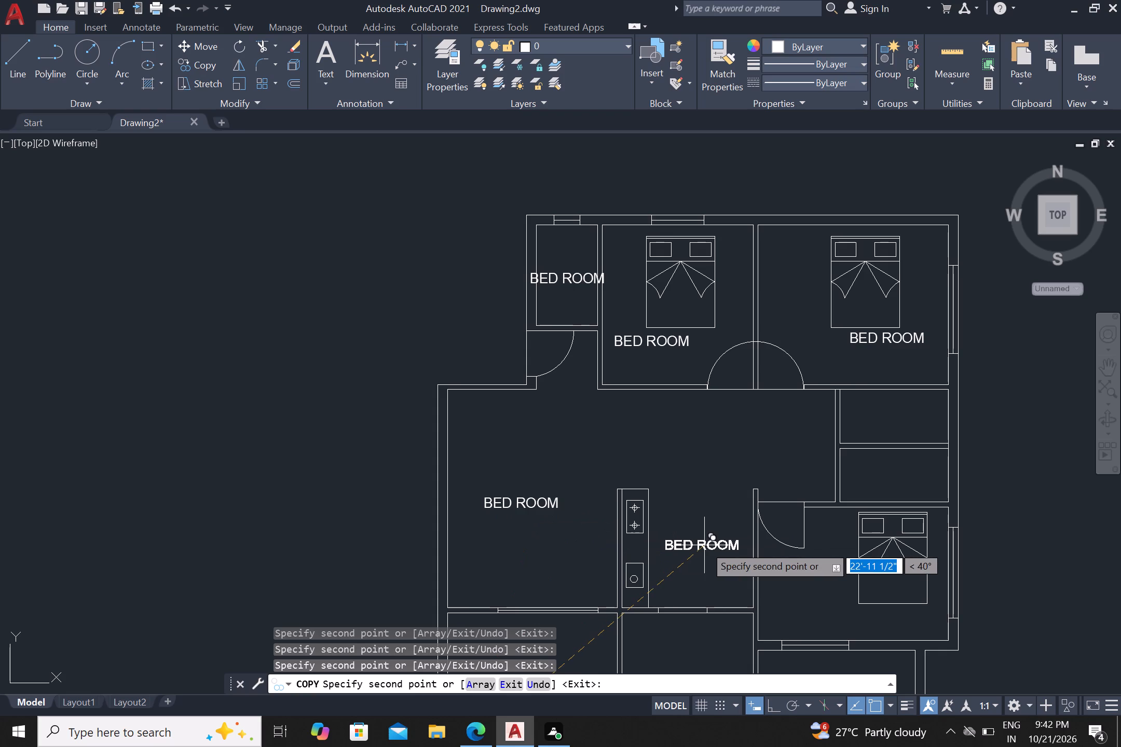
click(704, 545)
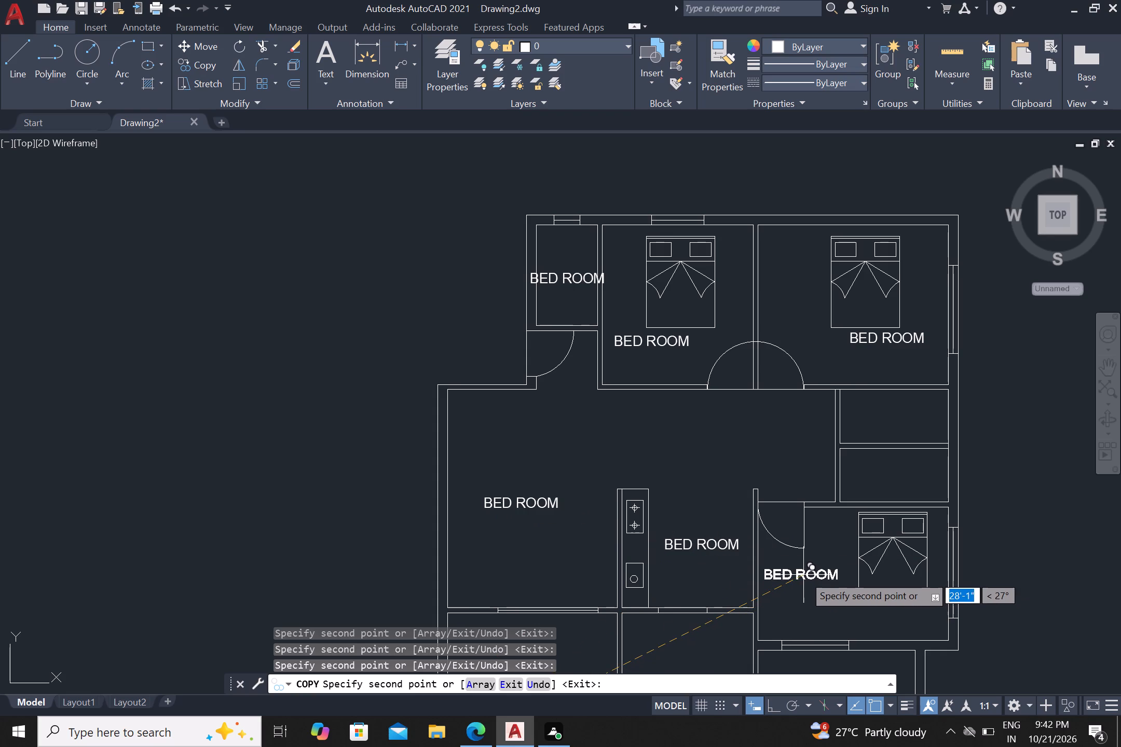
click(804, 574)
scroll(805, 574, down, 2)
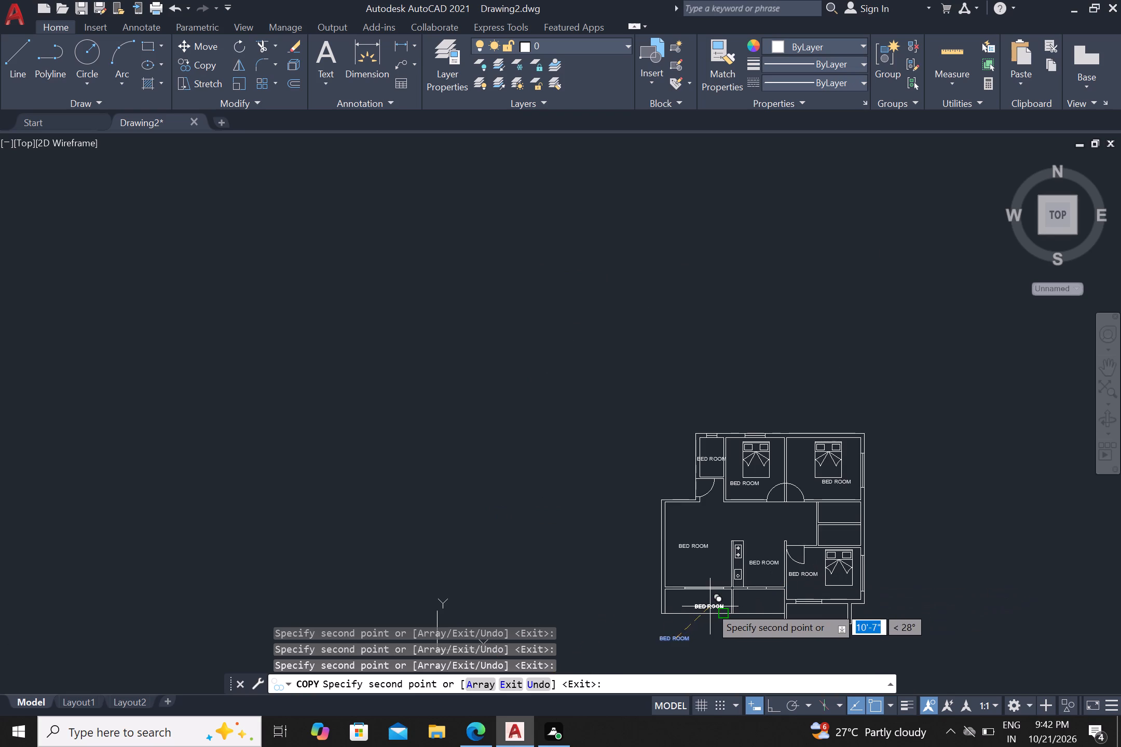
scroll(702, 600, up, 1)
click(702, 600)
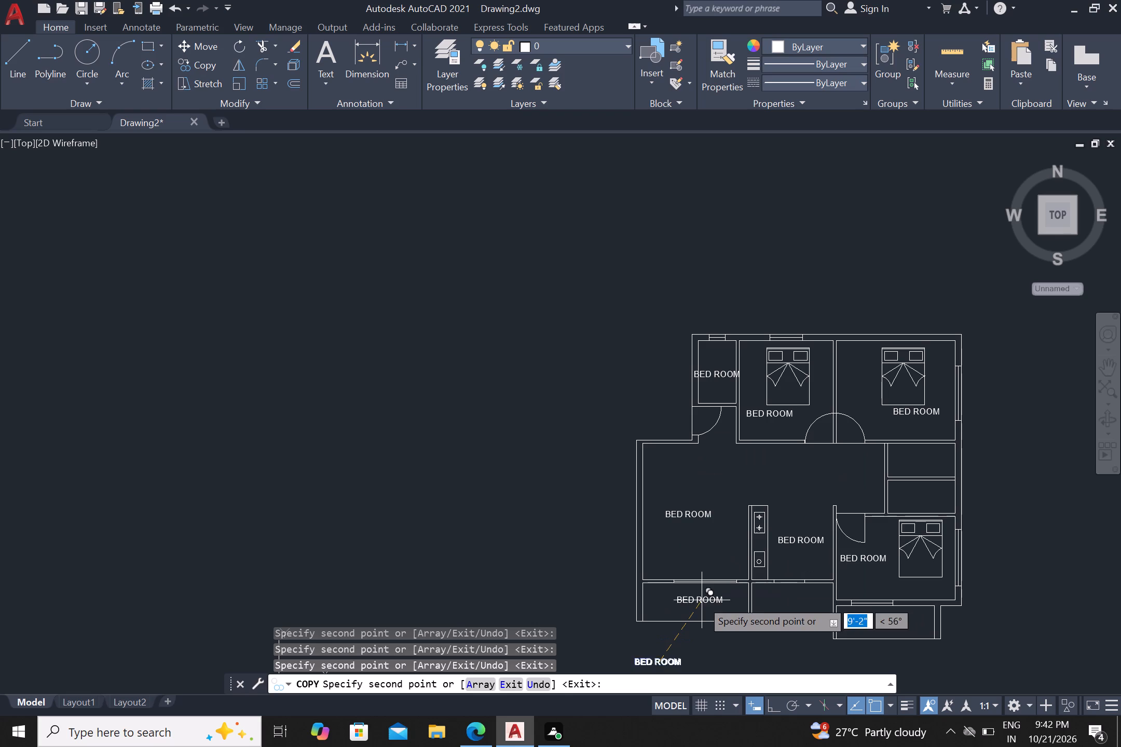
click(794, 600)
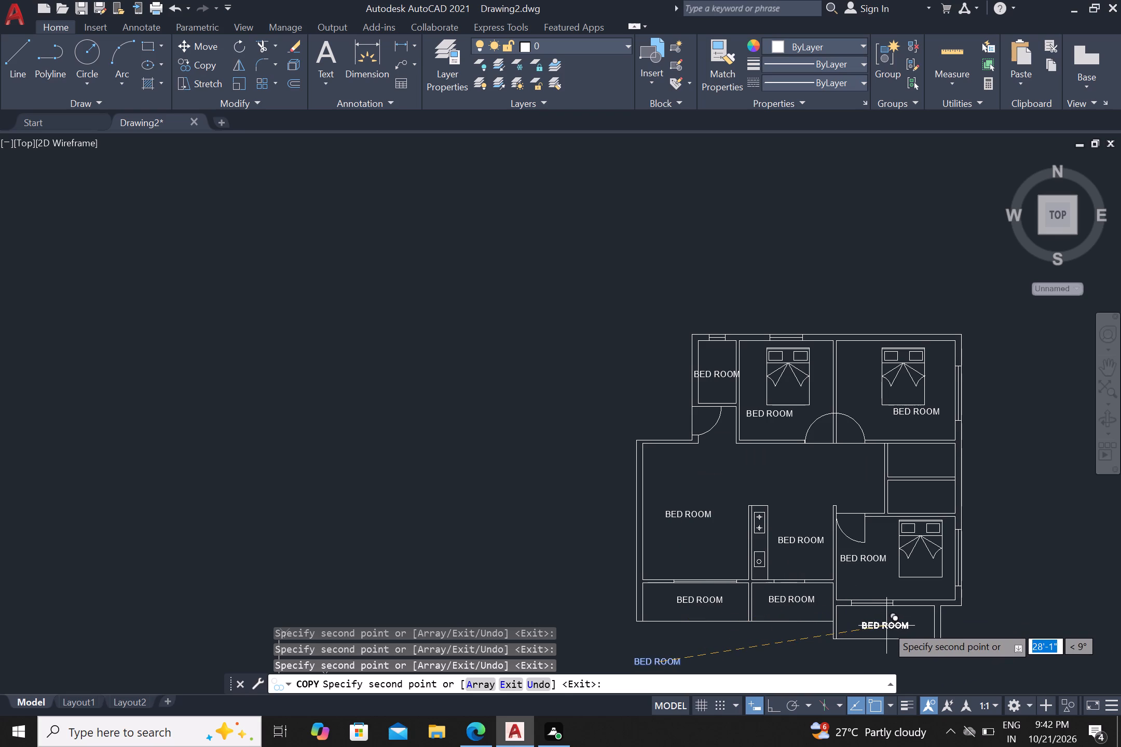
click(889, 626)
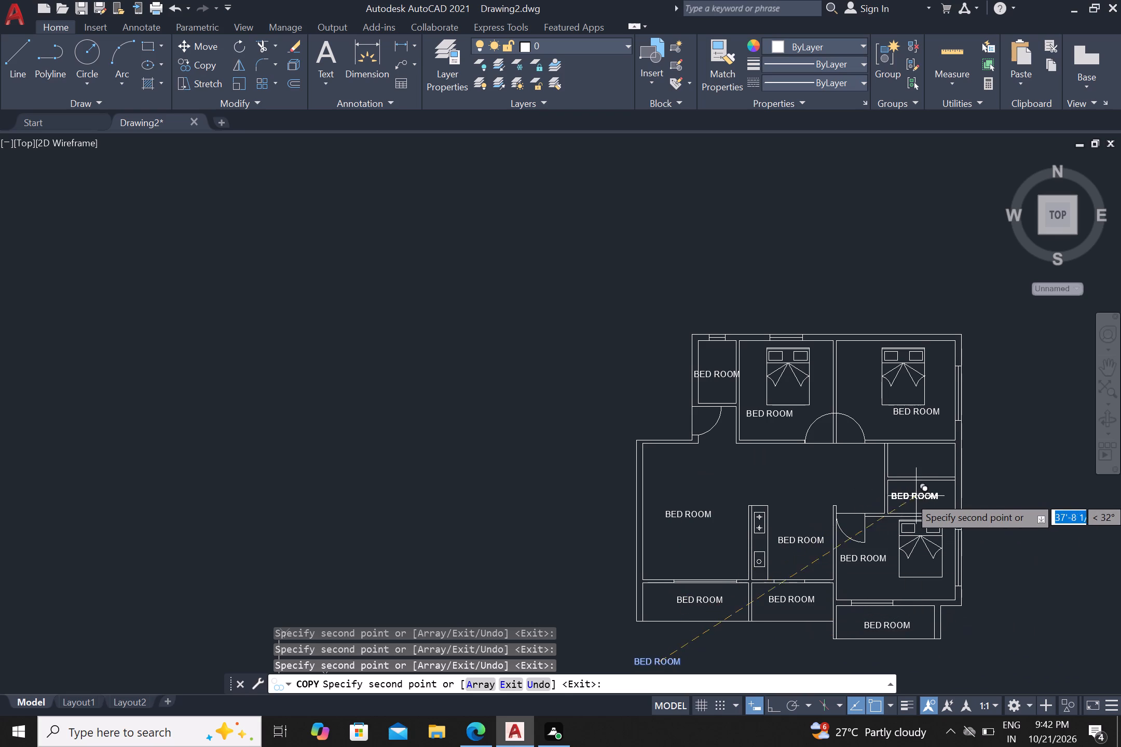
click(925, 497)
click(922, 463)
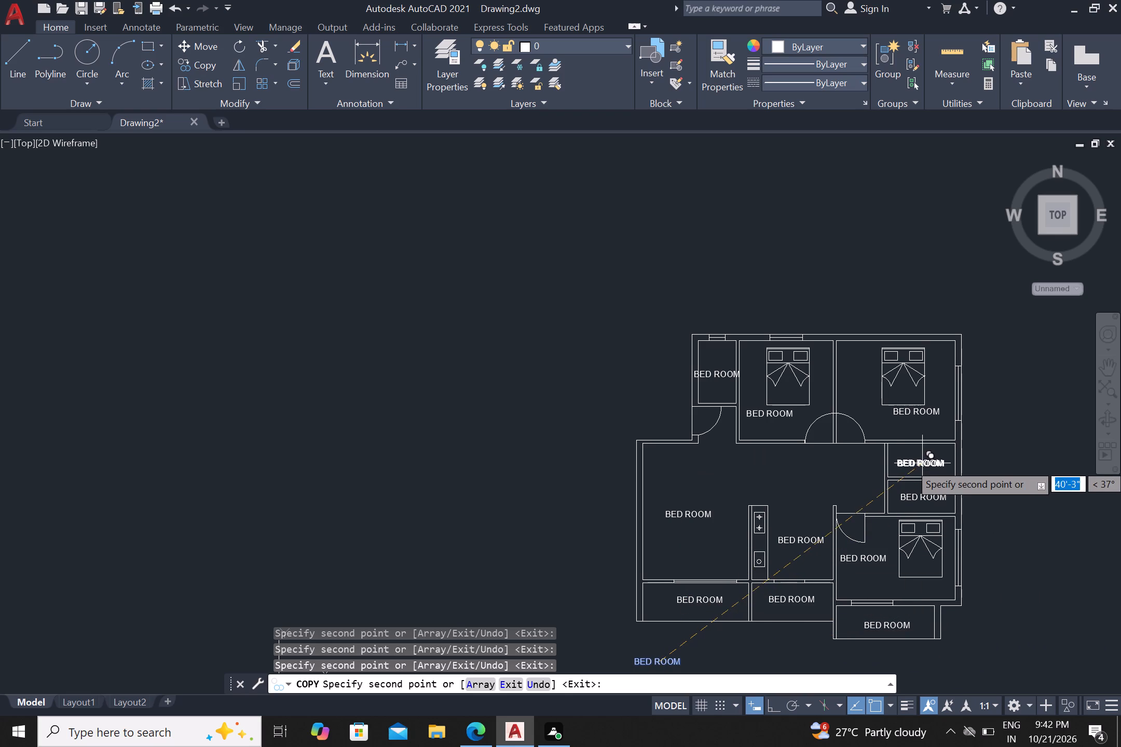
key(Escape)
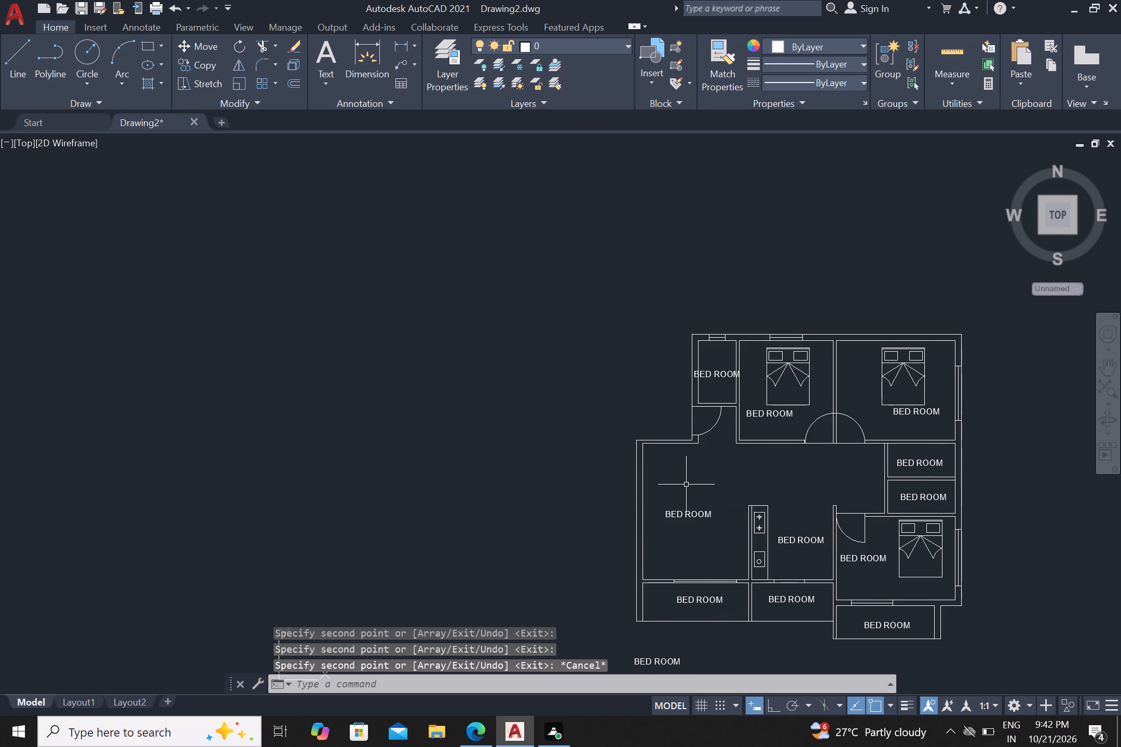
Change the label in the small upper-left room to TOILET, with leading spaces to shift it inside the walls.
middle_drag(802, 488, 647, 447)
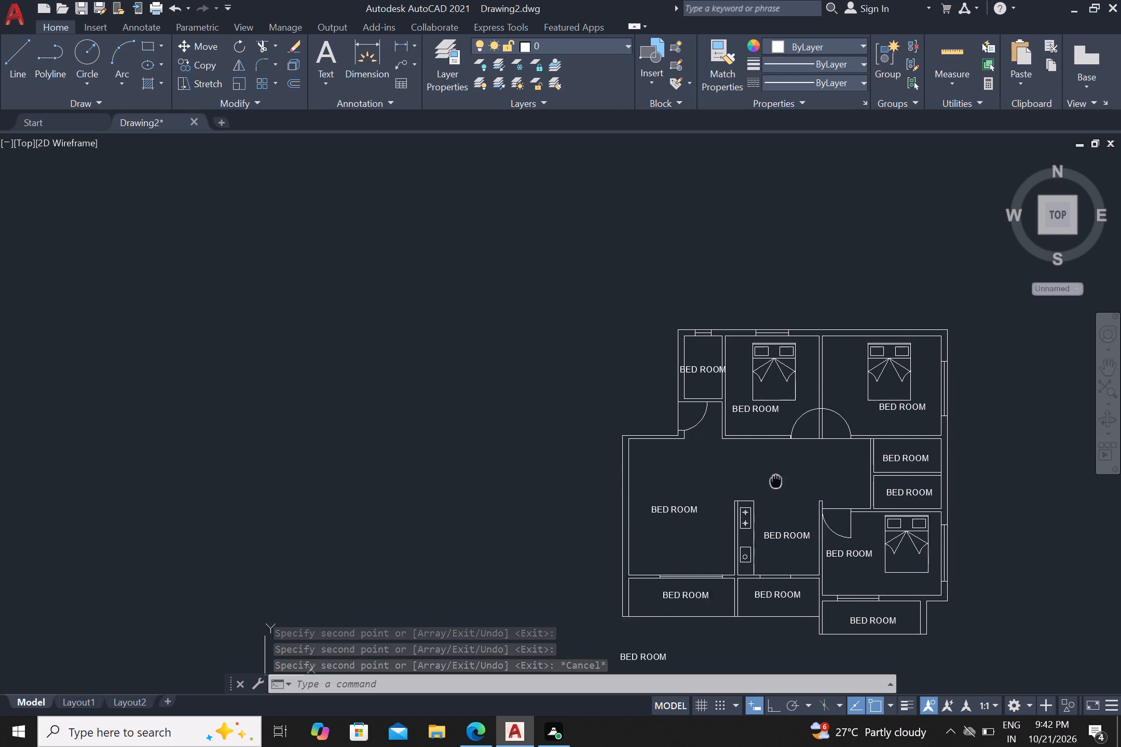
middle_drag(647, 447, 556, 425)
scroll(556, 425, up, 1)
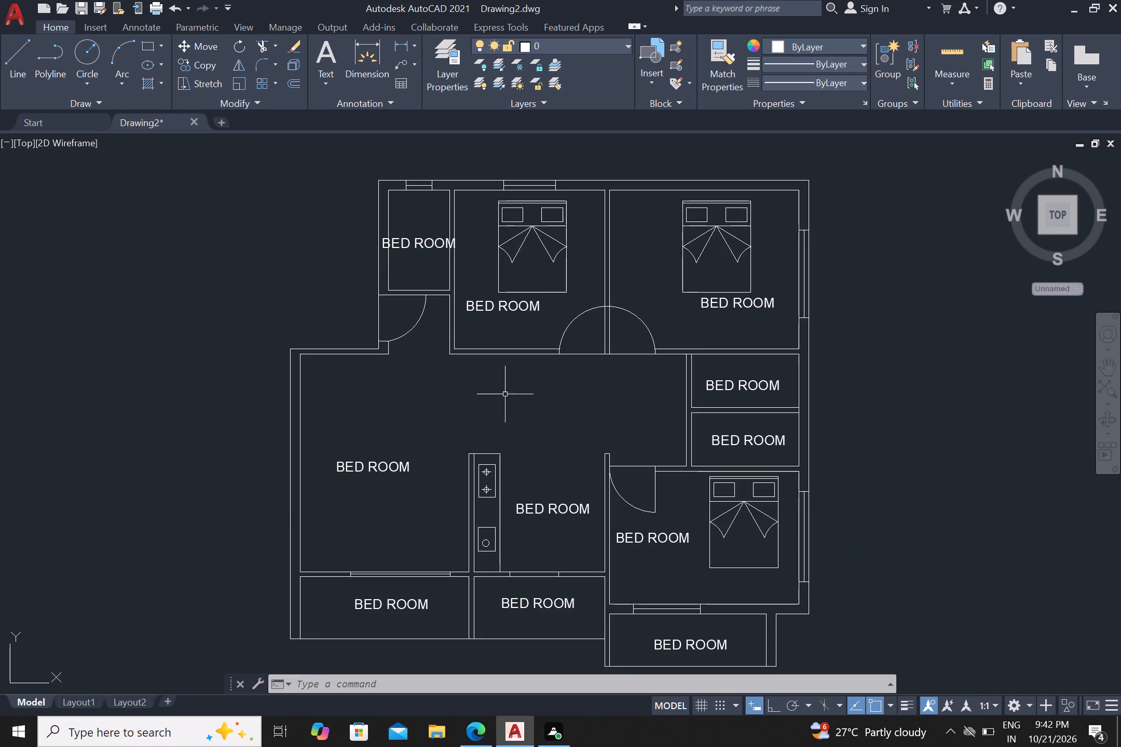
click(426, 246)
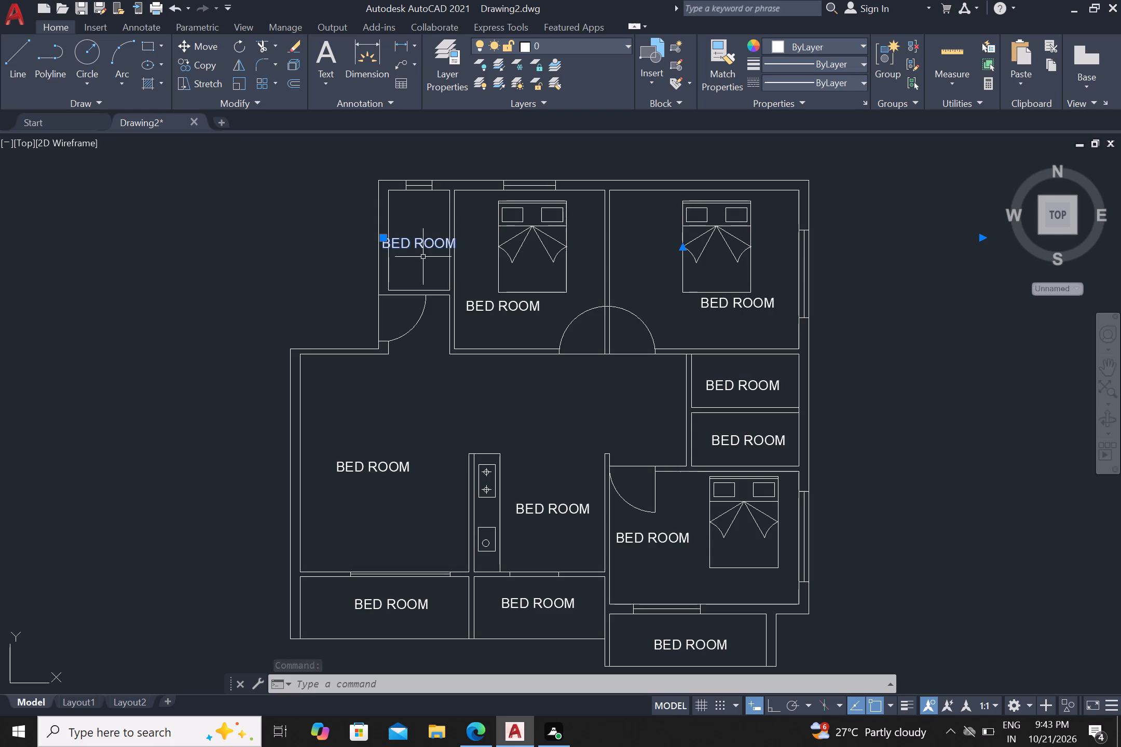
right_click(424, 257)
click(476, 306)
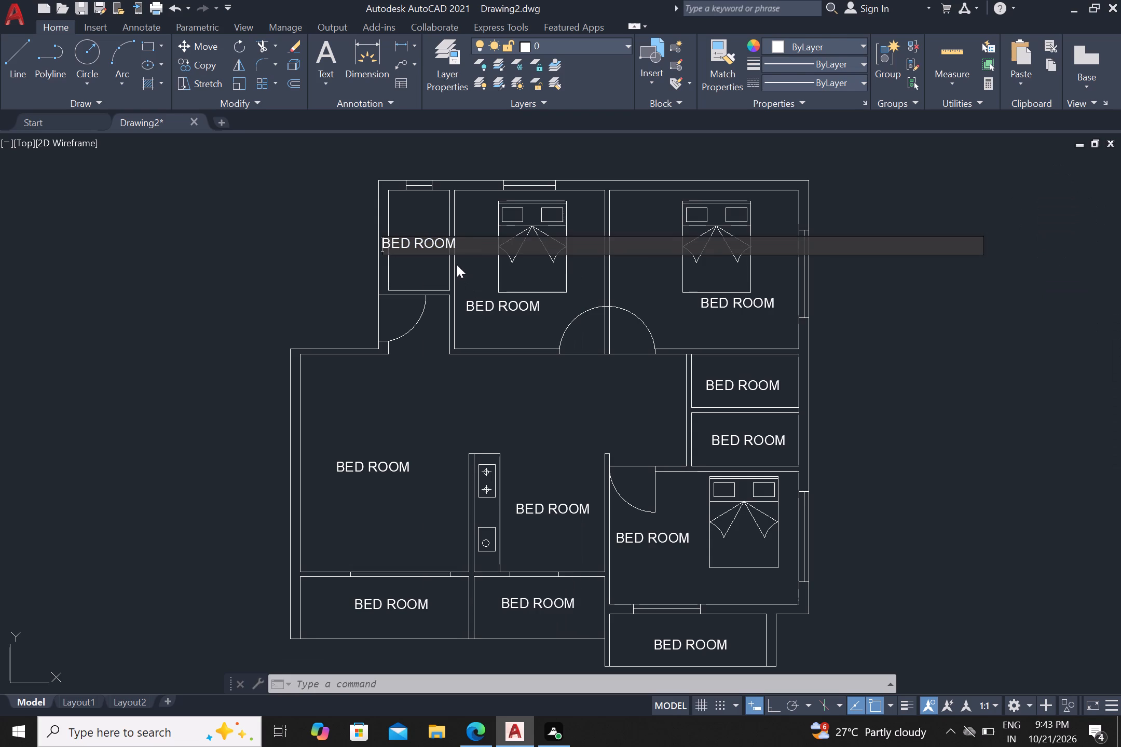
click(463, 244)
key(BackSpace)
key(BackSpace)
key(BackSpace)
key(BackSpace)
key(BackSpace)
key(BackSpace)
key(BackSpace)
key(BackSpace)
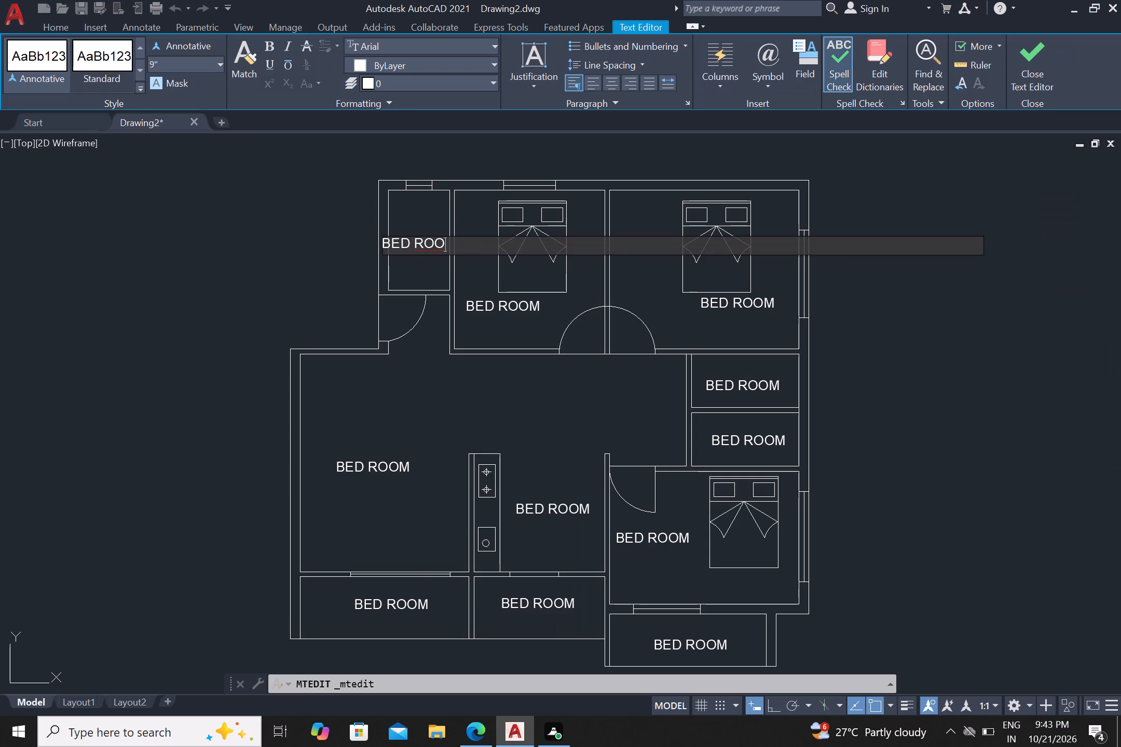
key(space)
key(space)
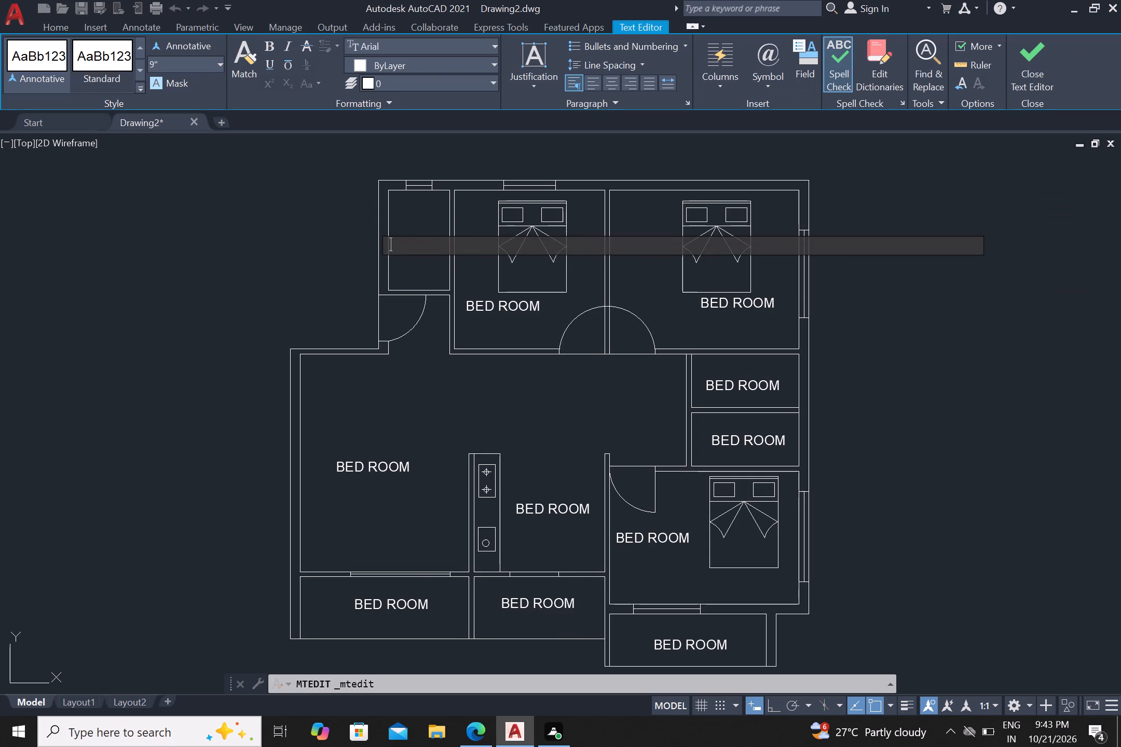
key(t)
text(OILET)
click(425, 362)
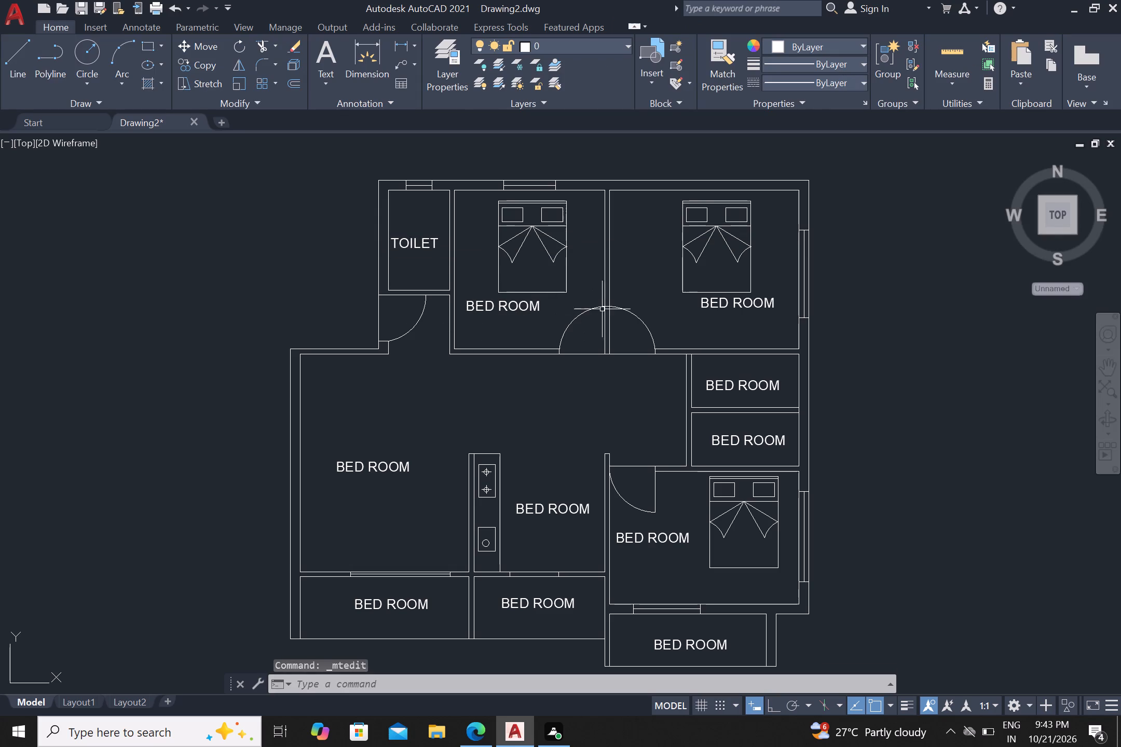
Change the label in the upper of the two small rooms along the right wall to TOILET.
click(744, 389)
right_click(745, 388)
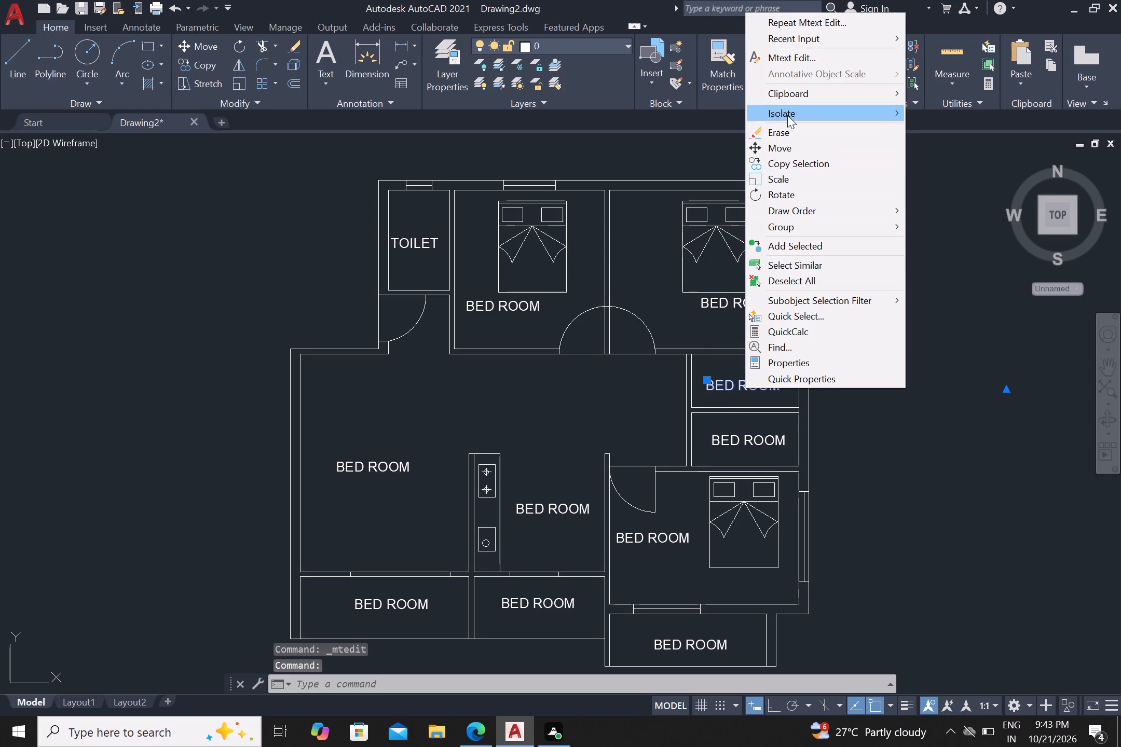
click(796, 63)
click(789, 391)
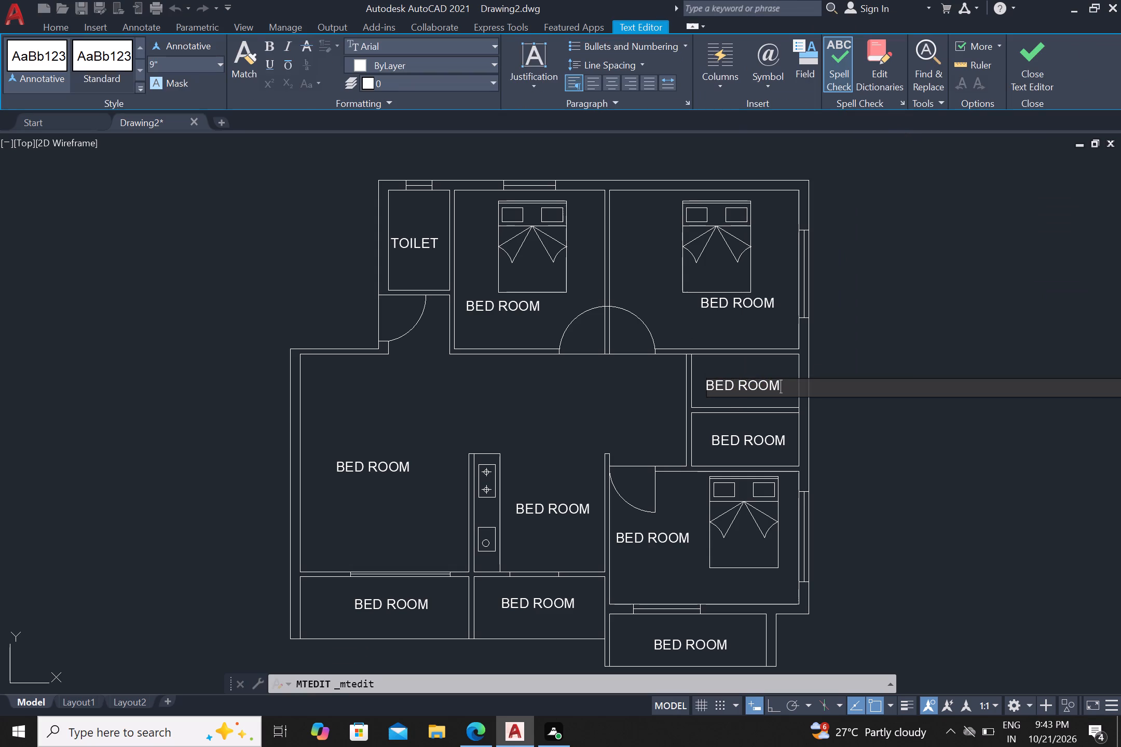
key(BackSpace)
key(BackSpace)
key(BackSpace)
key(BackSpace)
key(BackSpace)
key(BackSpace)
key(BackSpace)
key(BackSpace)
key(BackSpace)
key(BackSpace)
key(t)
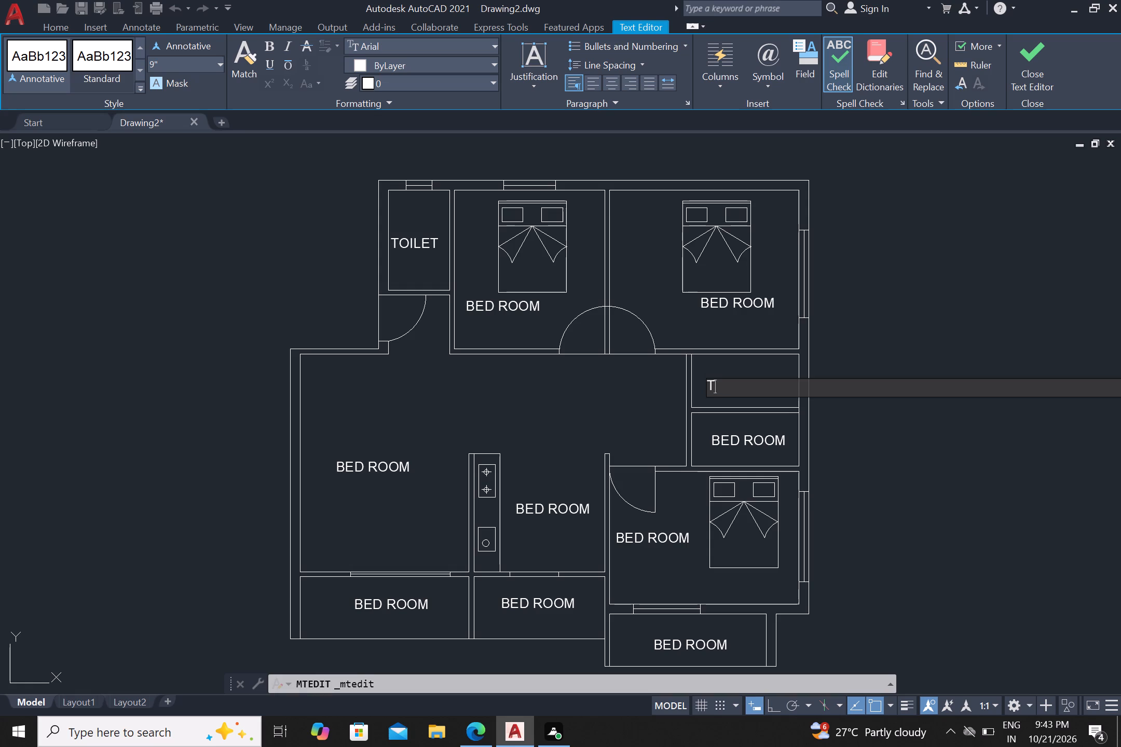
text(OIL)
text(ET)
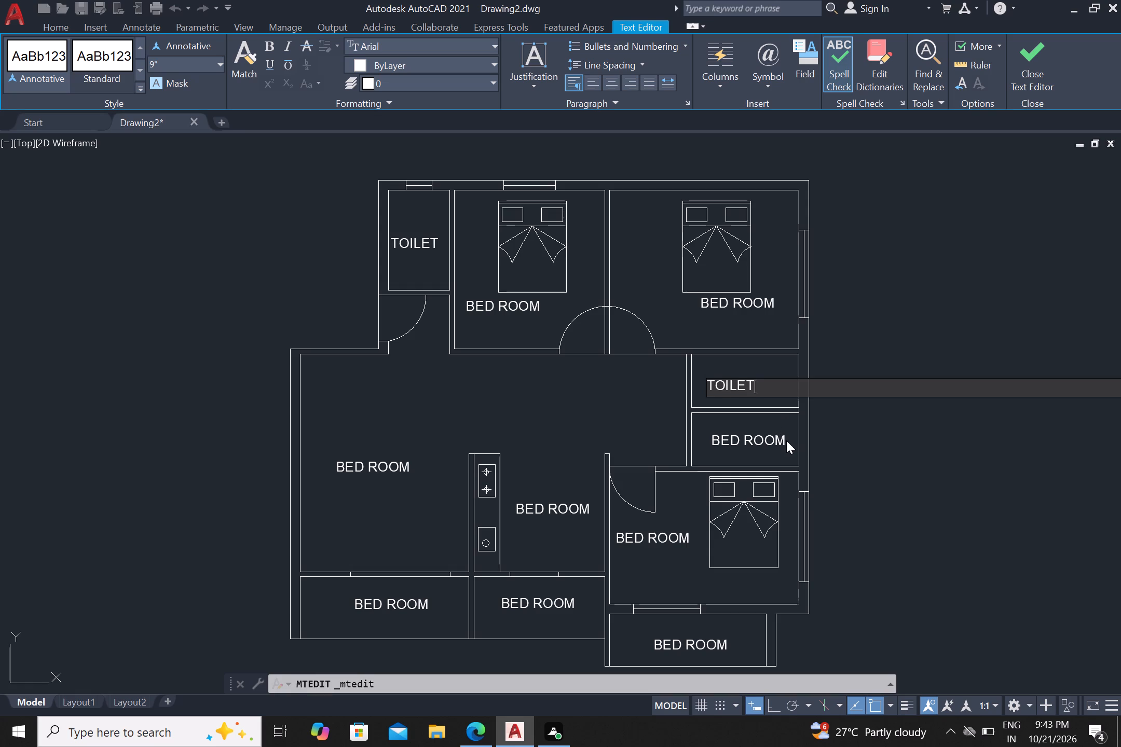
click(790, 441)
Change the label in the lower of the two small rooms along the right wall to TOILET.
click(762, 441)
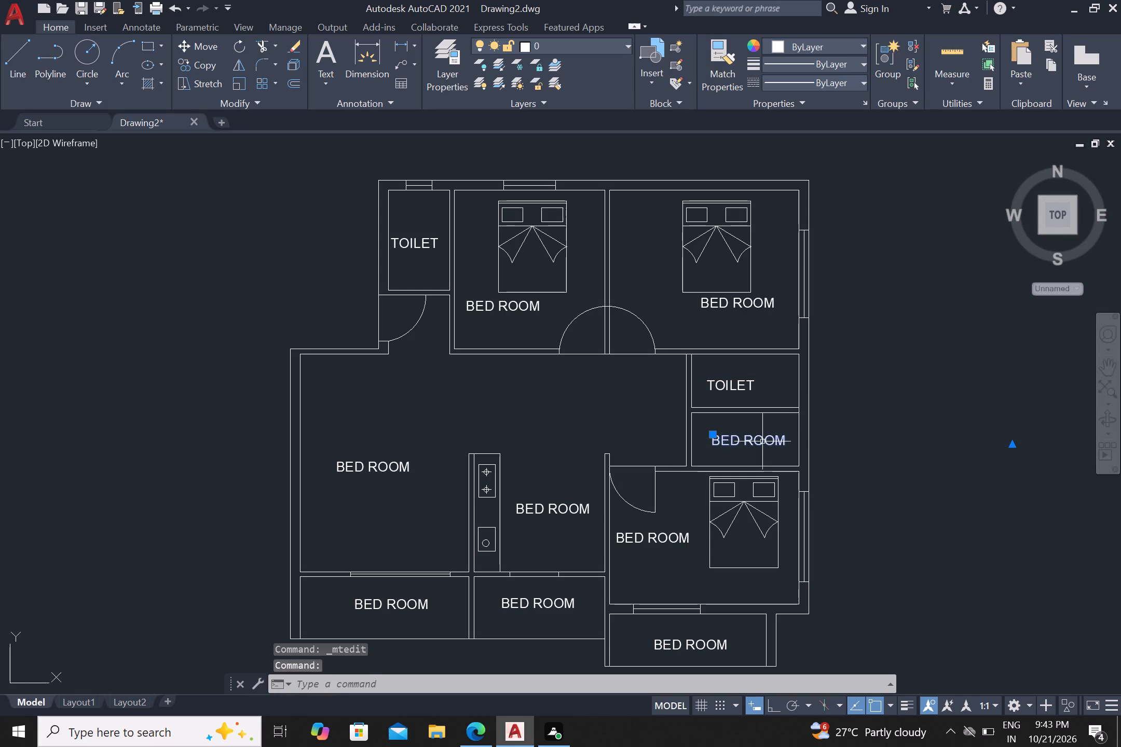
right_click(762, 441)
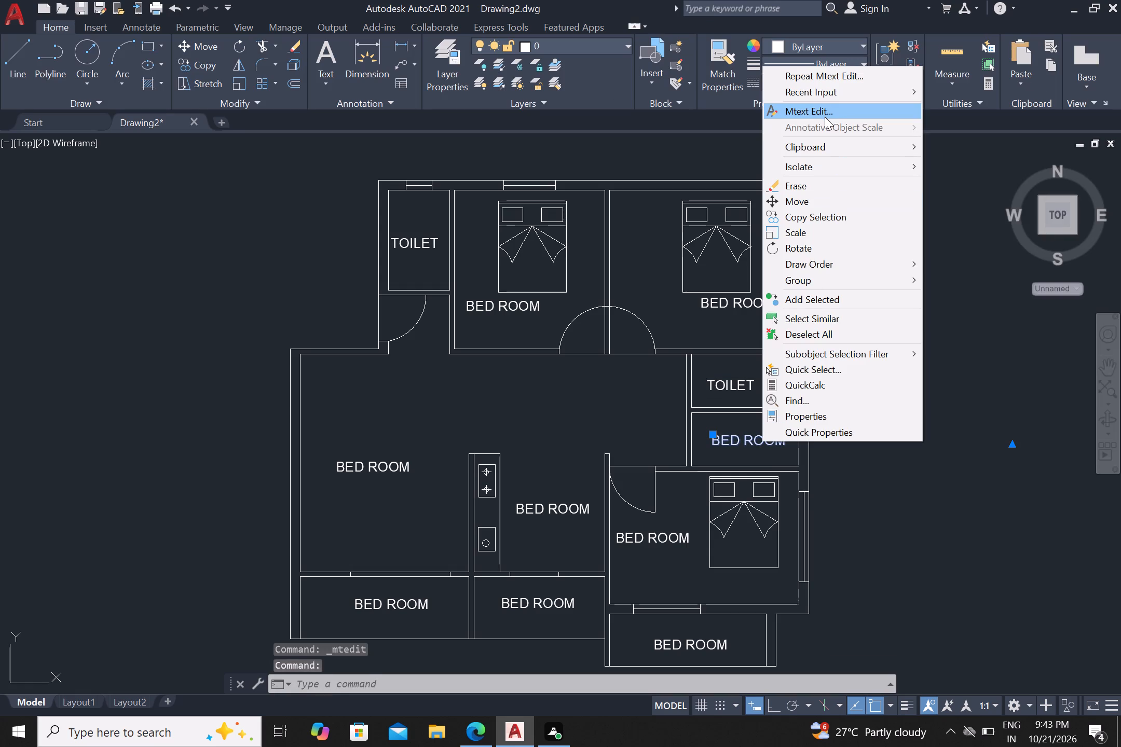
click(827, 108)
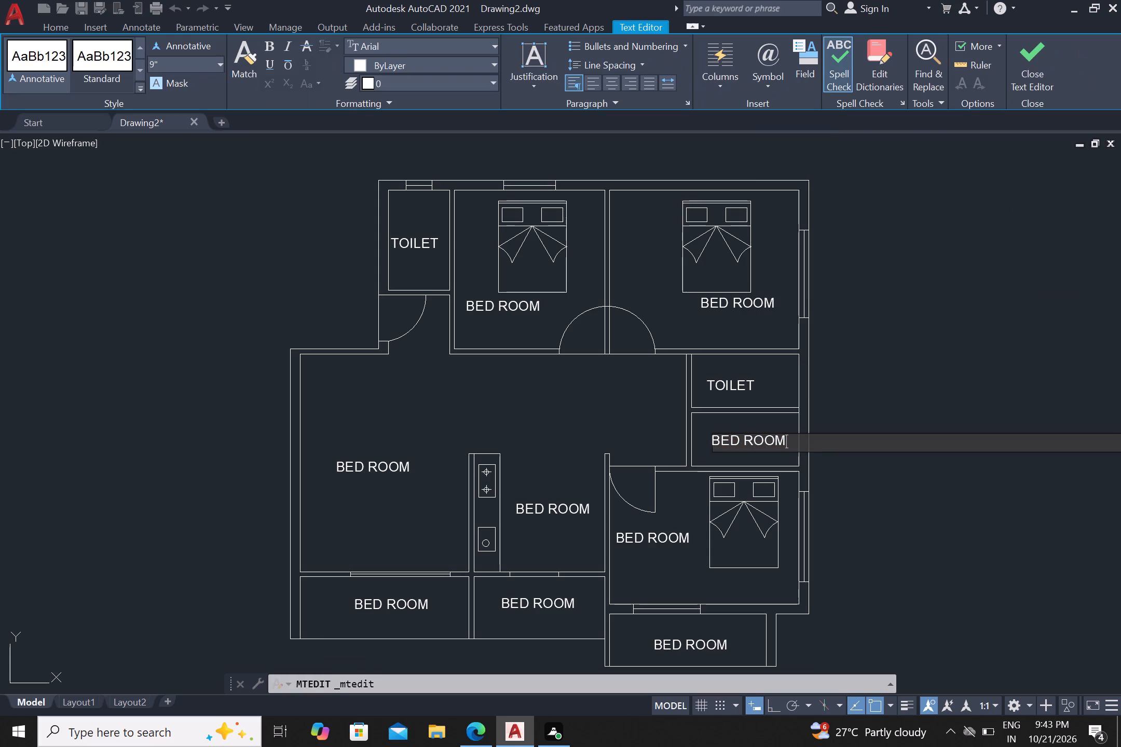
click(789, 439)
key(BackSpace)
key(BackSpace)
key(BackSpace)
key(BackSpace)
key(BackSpace)
key(BackSpace)
key(BackSpace)
key(BackSpace)
key(BackSpace)
key(BackSpace)
key(t)
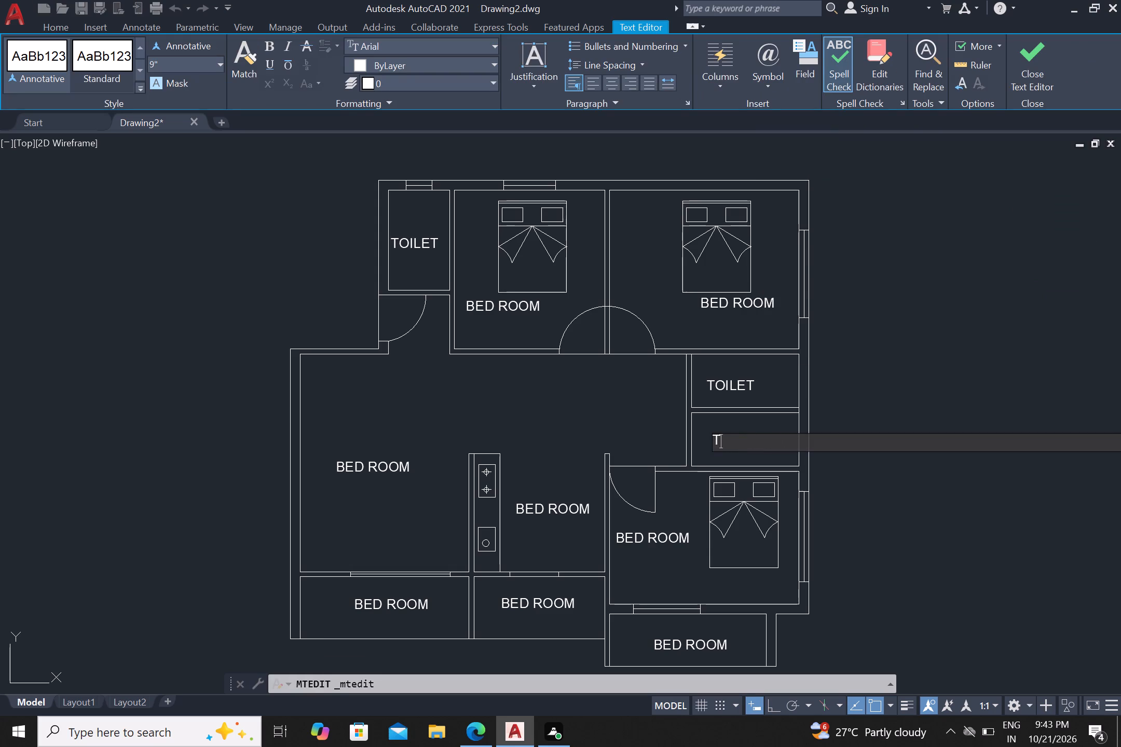
text(OILET)
click(862, 493)
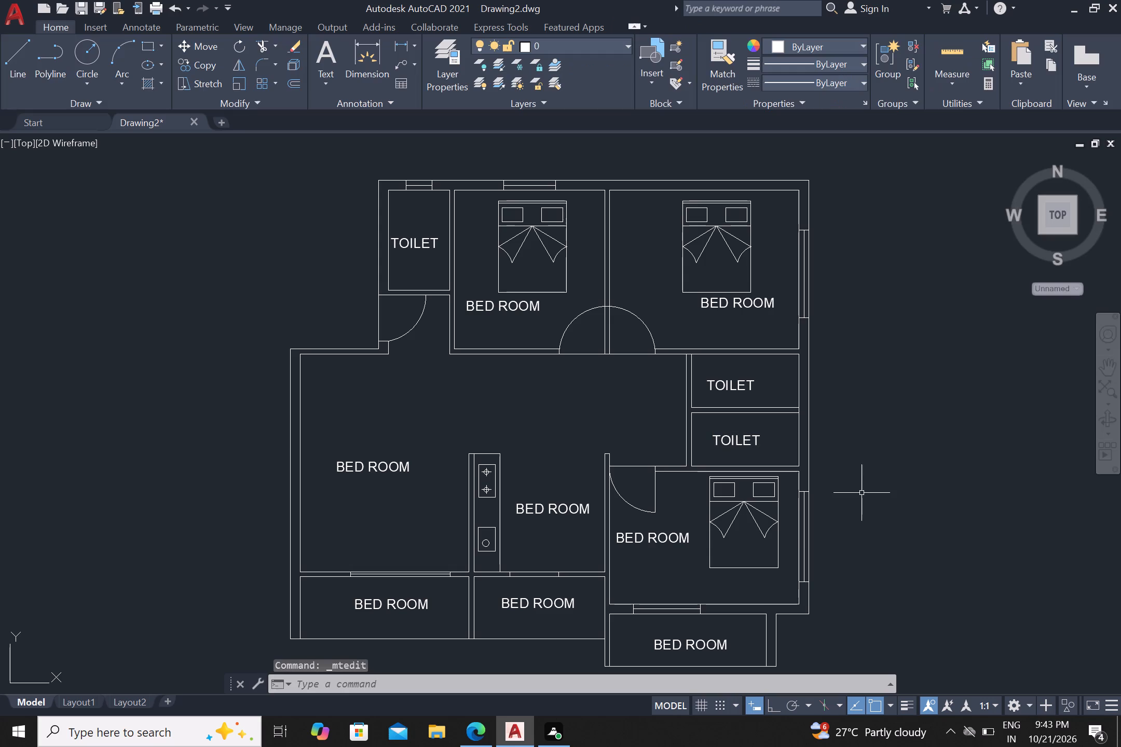
Change the BED ROOM label in the strip room below the lower bedroom to 4' WIDE BALCONY.
click(676, 647)
right_click(676, 644)
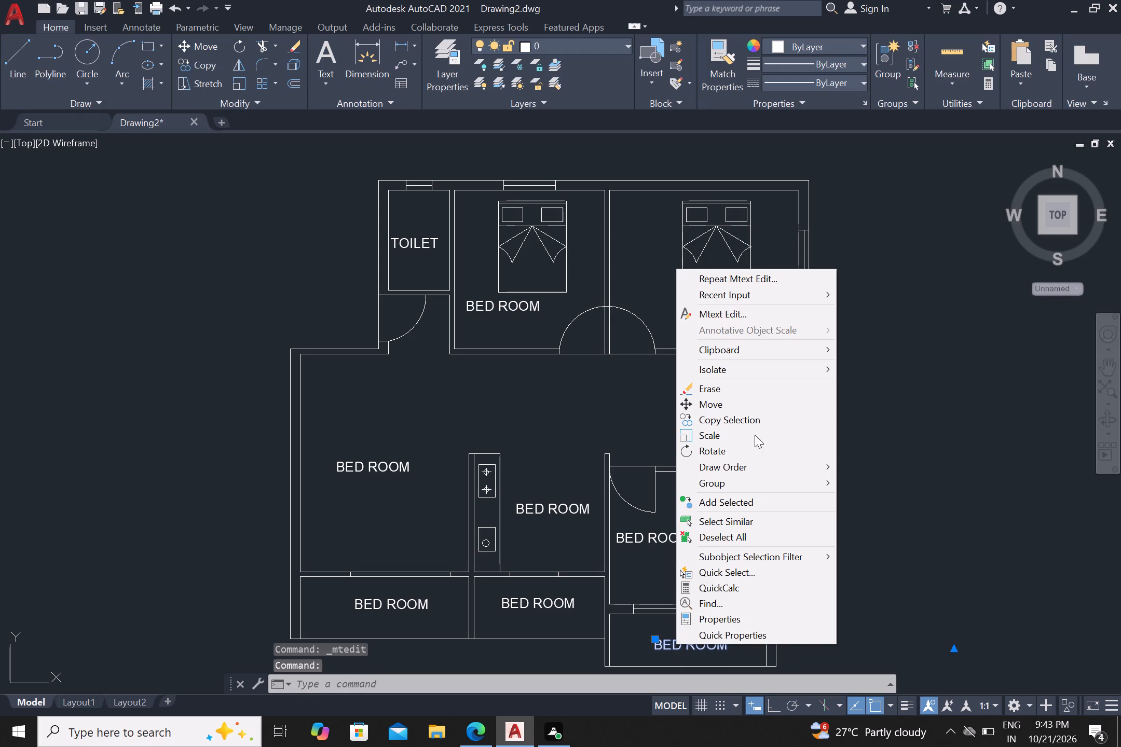
click(763, 310)
click(733, 645)
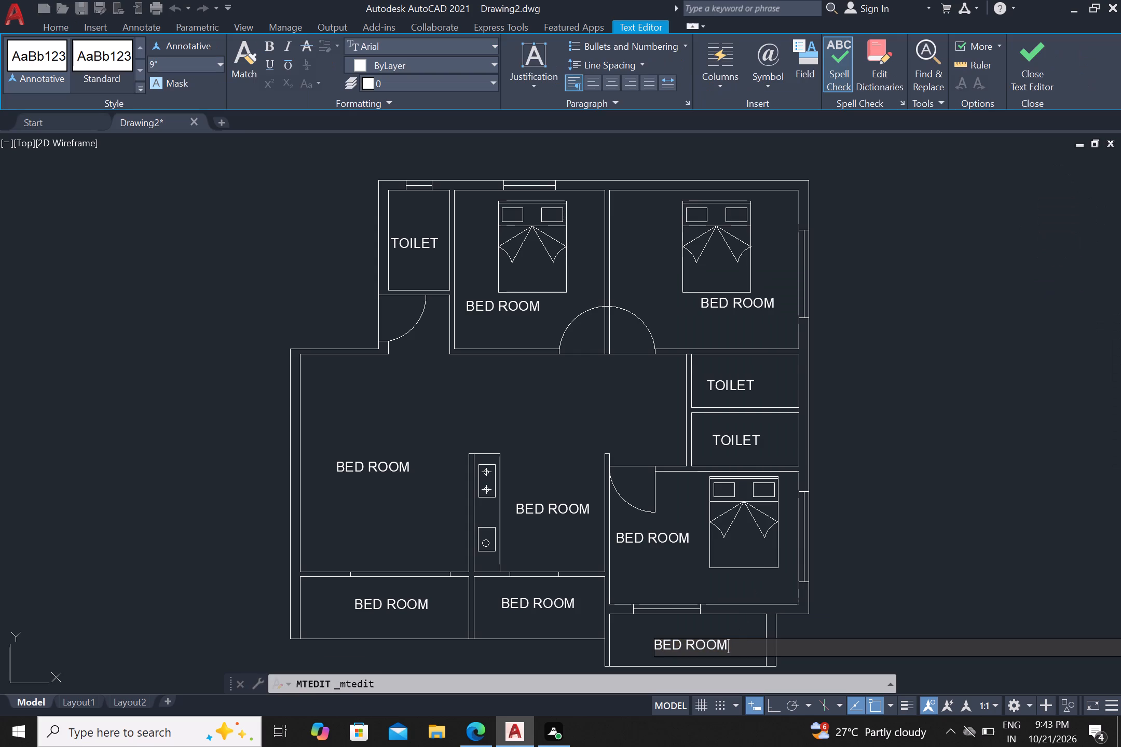
key(BackSpace)
key(BackSpace)
key(BackSpace)
key(BackSpace)
key(BackSpace)
key(BackSpace)
key(BackSpace)
key(BackSpace)
key(BackSpace)
key(4)
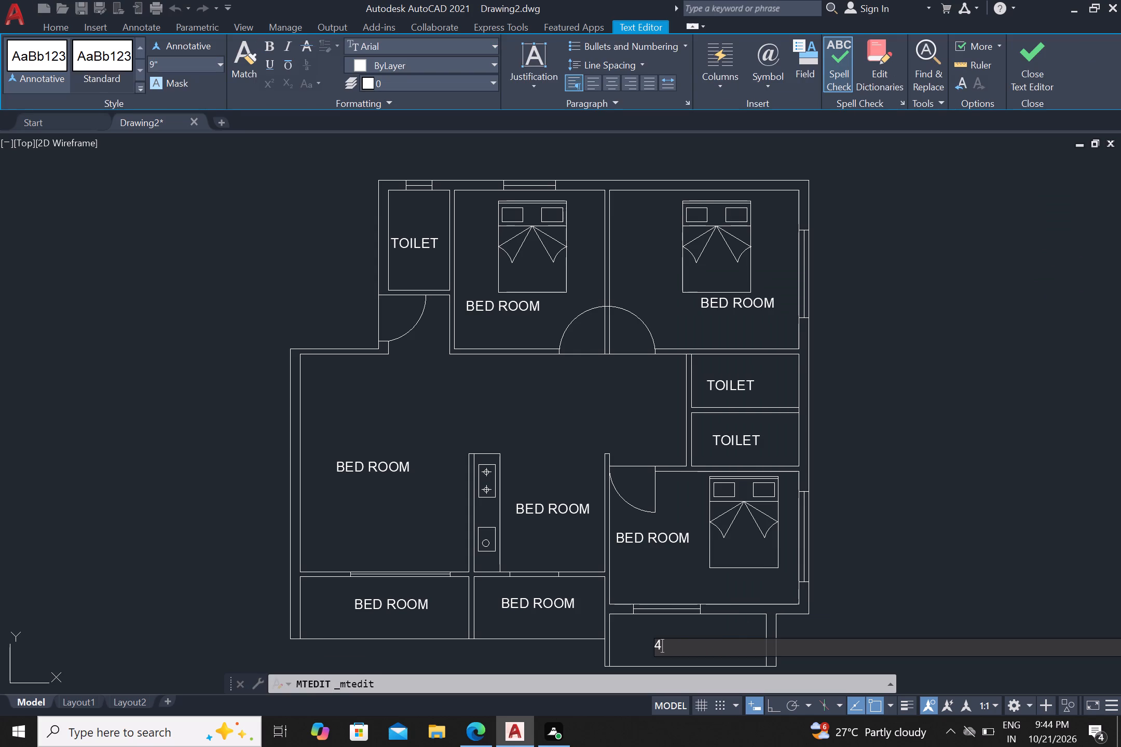
text(')
key(space)
text(WIDE)
key(space)
text(BA)
key(l)
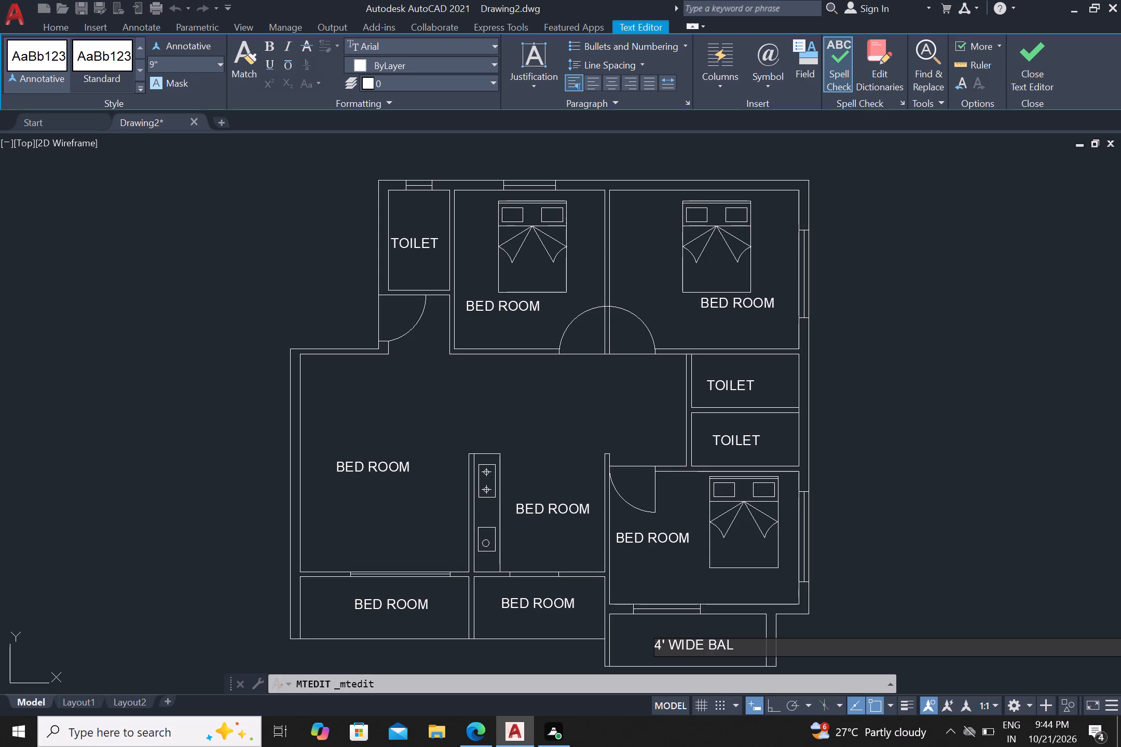
key(c)
text(ONY)
click(809, 650)
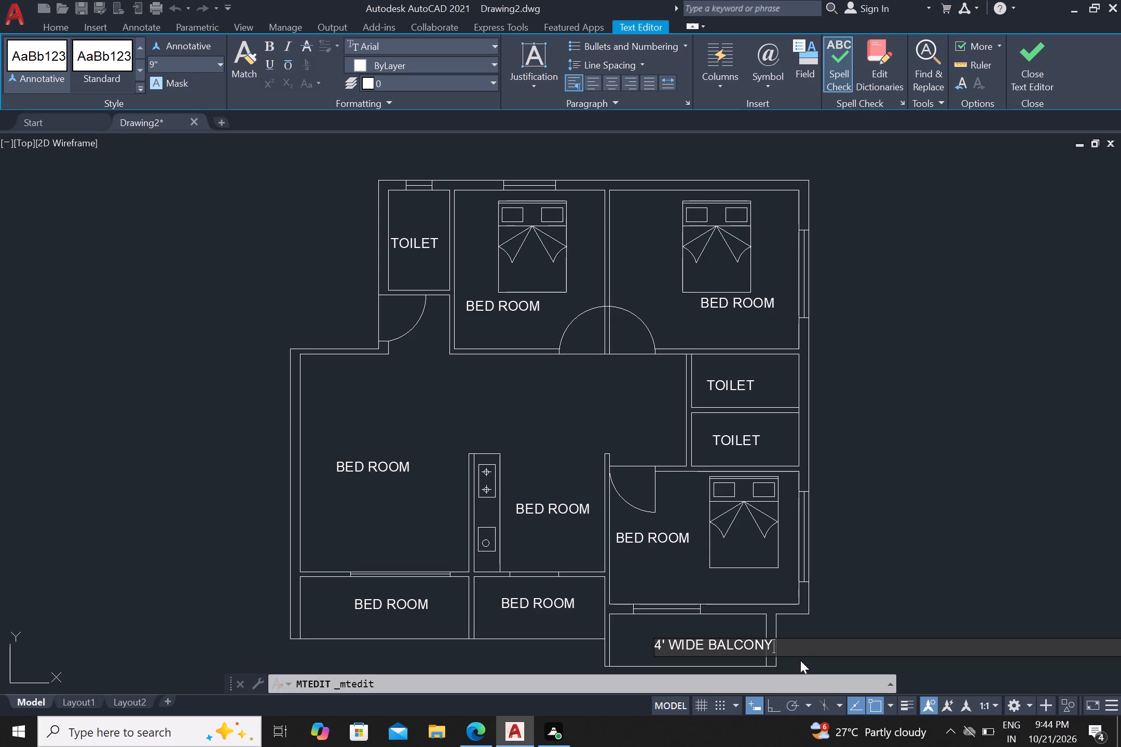
click(802, 664)
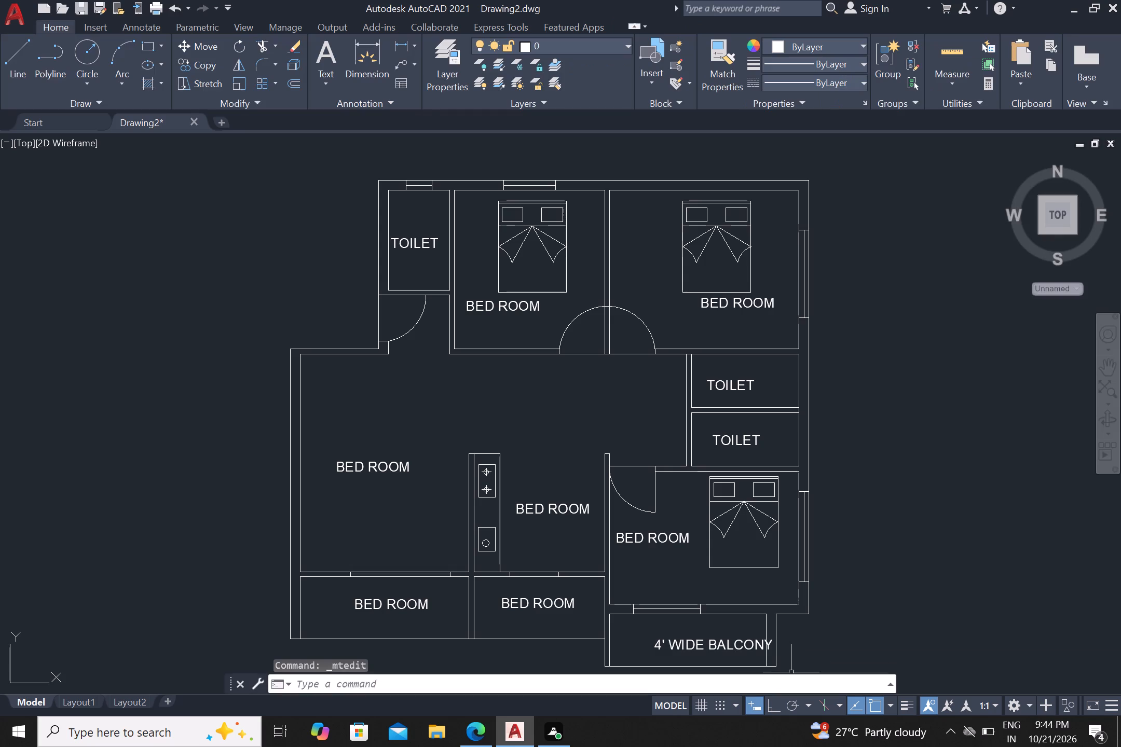
Move the 4' WIDE BALCONY label so it sits centred inside the walls of its strip room.
click(719, 647)
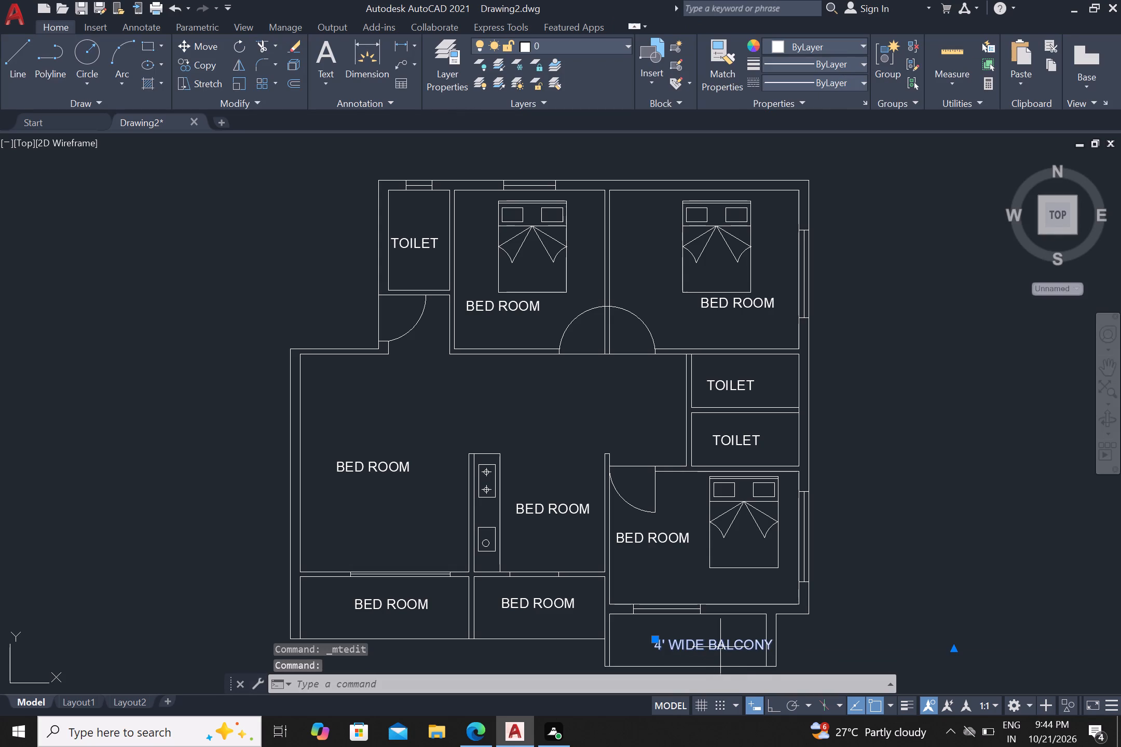
key(m)
key(Return)
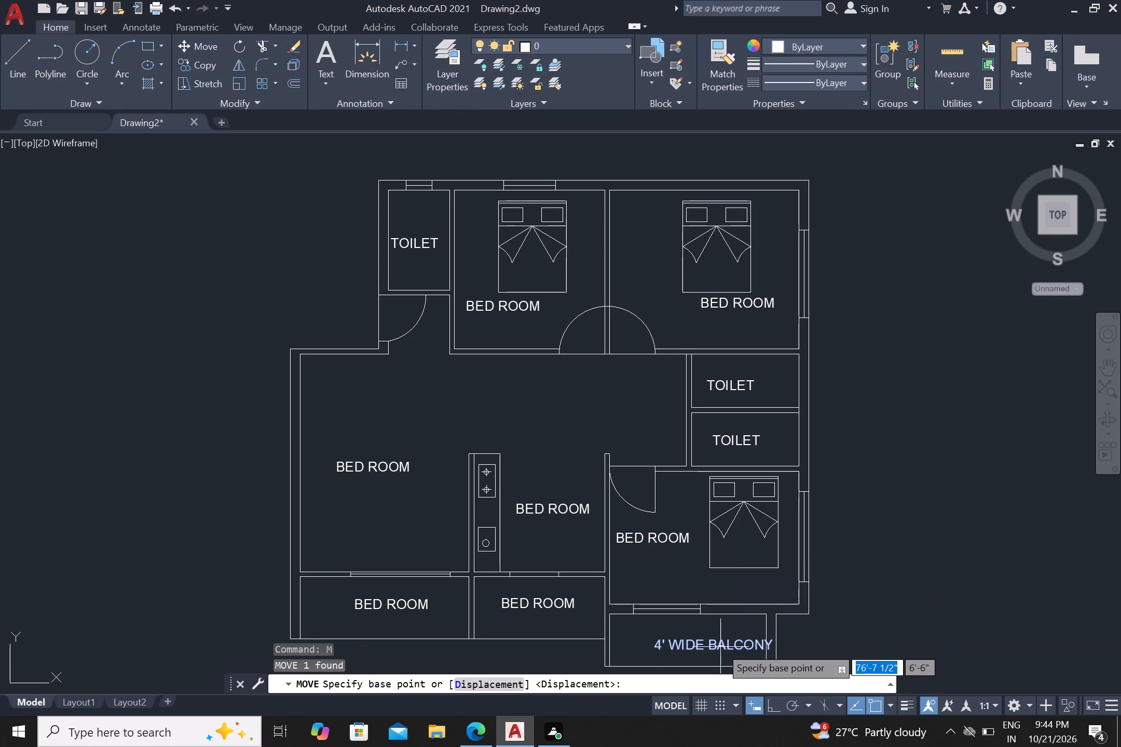
click(720, 647)
click(695, 642)
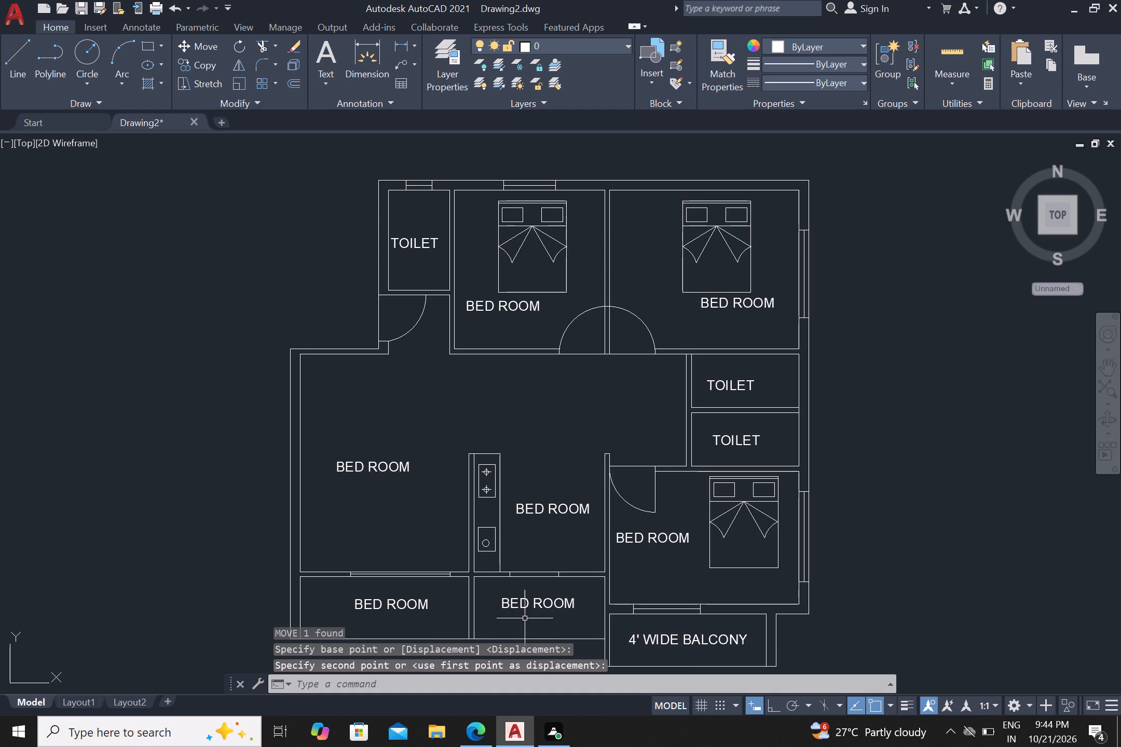
Erase the BED ROOM labels from the two strip rooms below the kitchen and the large hall.
middle_drag(525, 623, 546, 548)
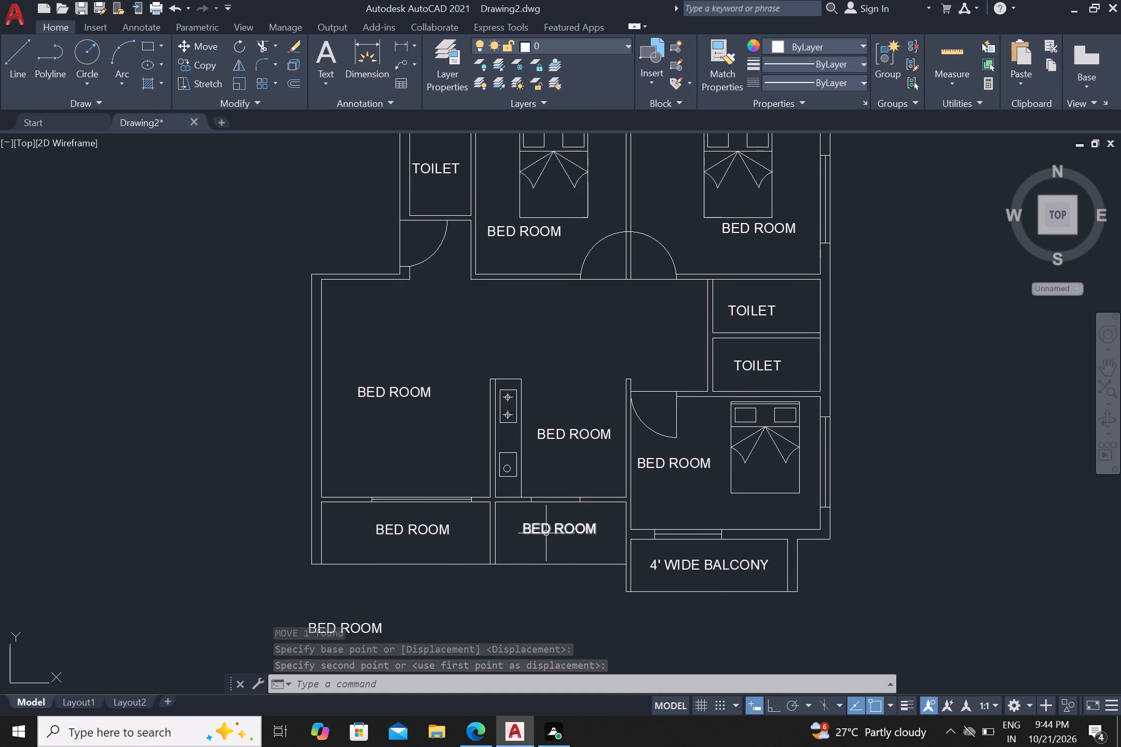
click(546, 533)
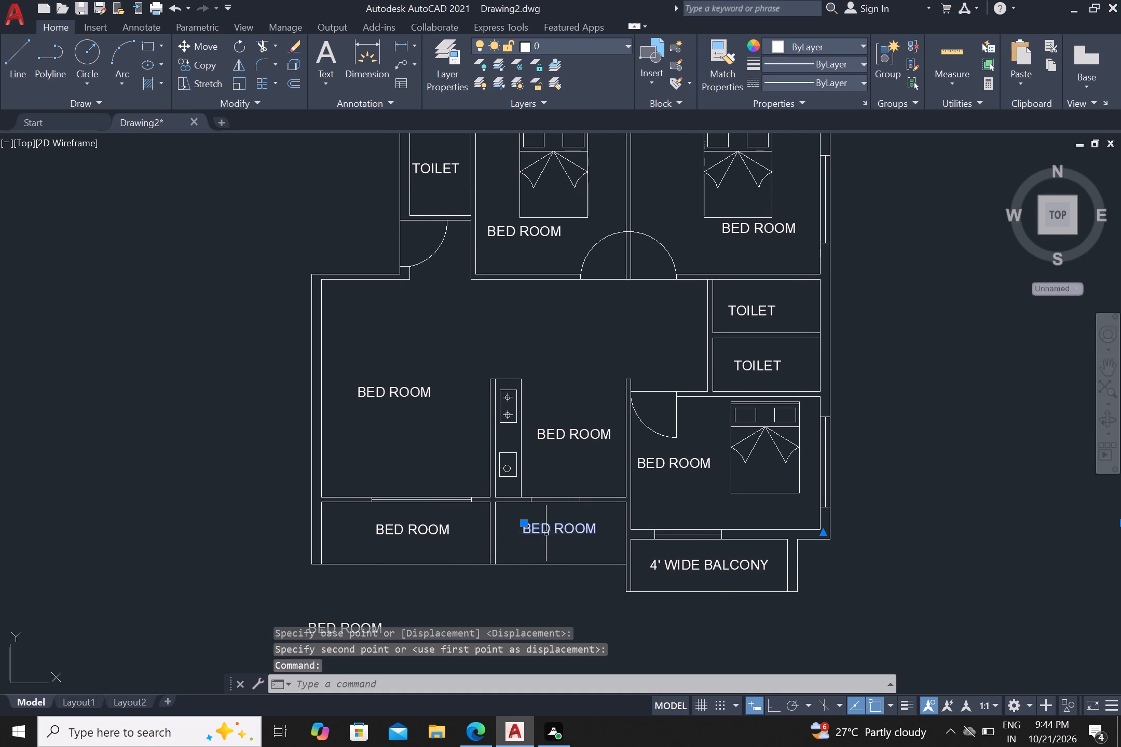
key(Delete)
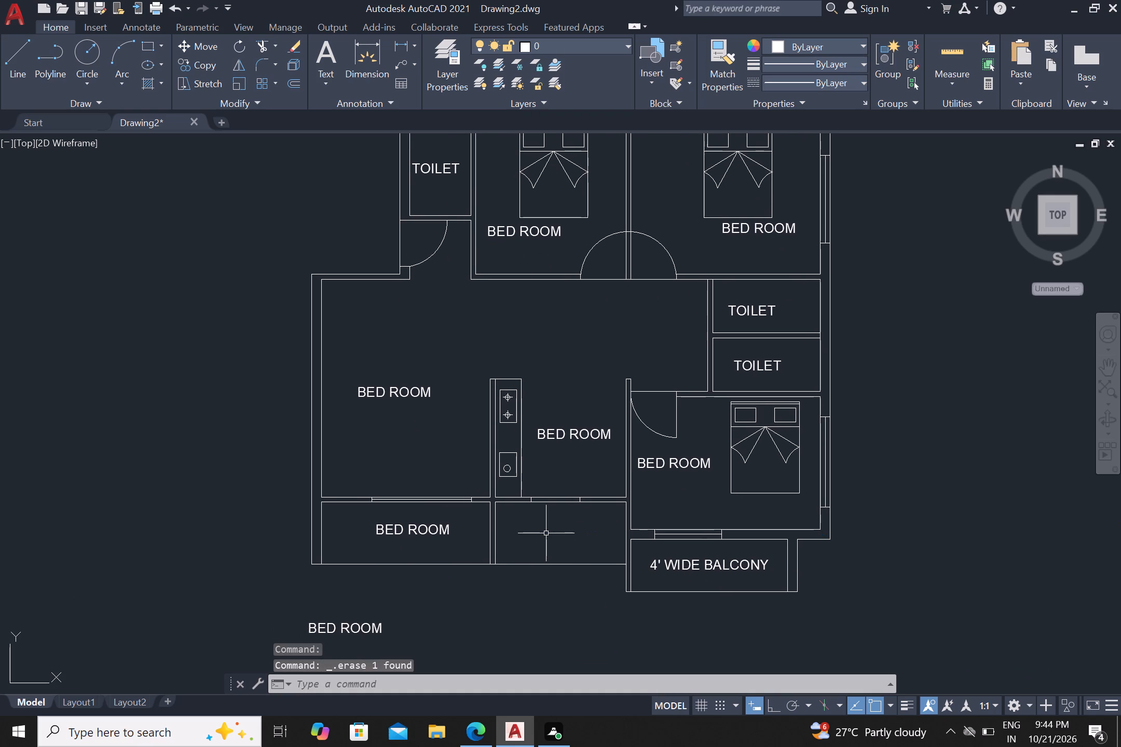
click(400, 532)
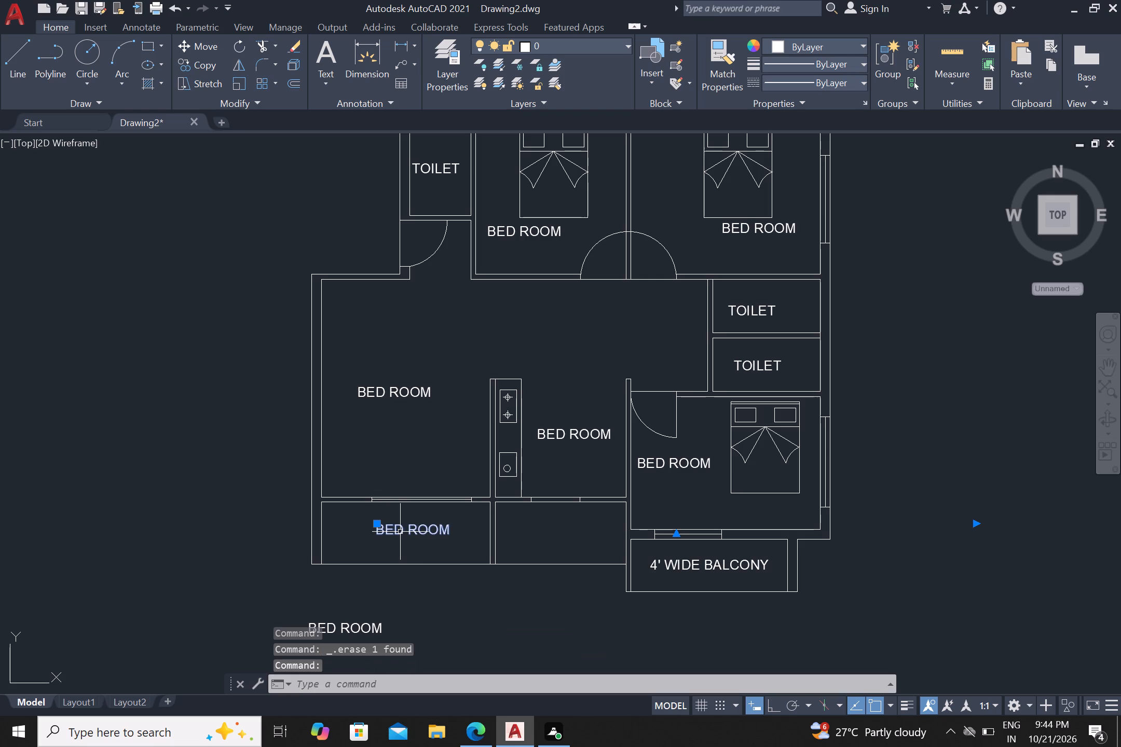
key(Delete)
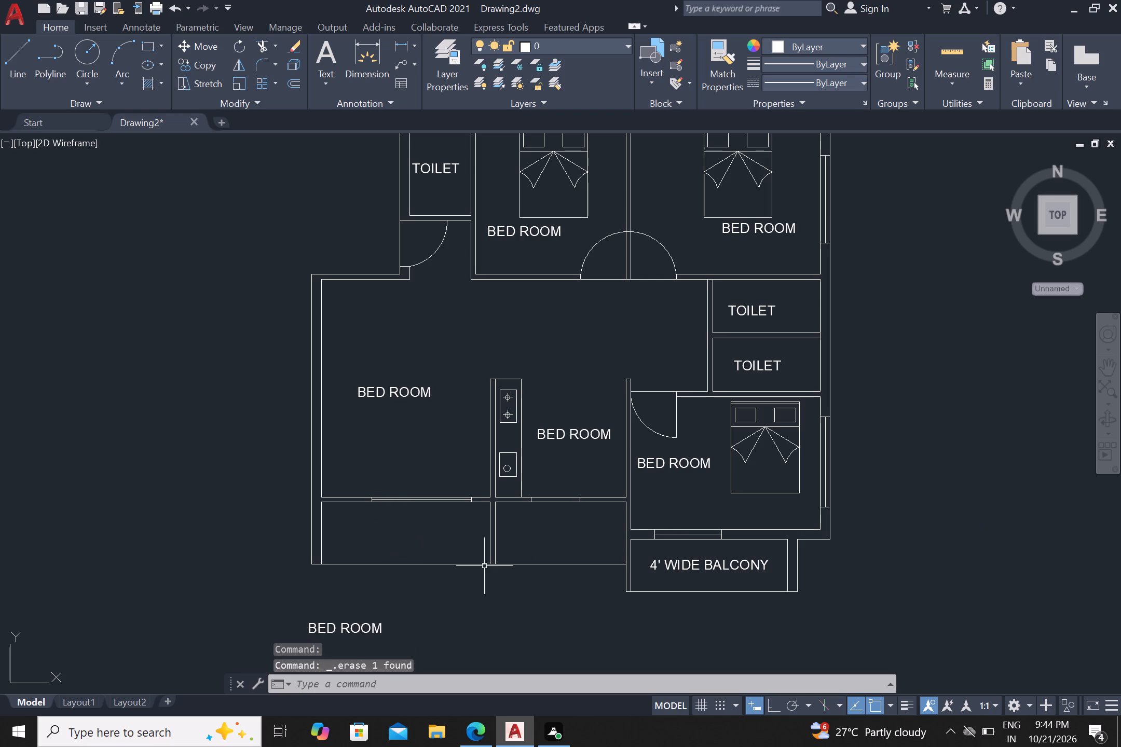
Copy the 4' WIDE BALCONY label into the strip rooms below the kitchen and the large hall.
click(730, 570)
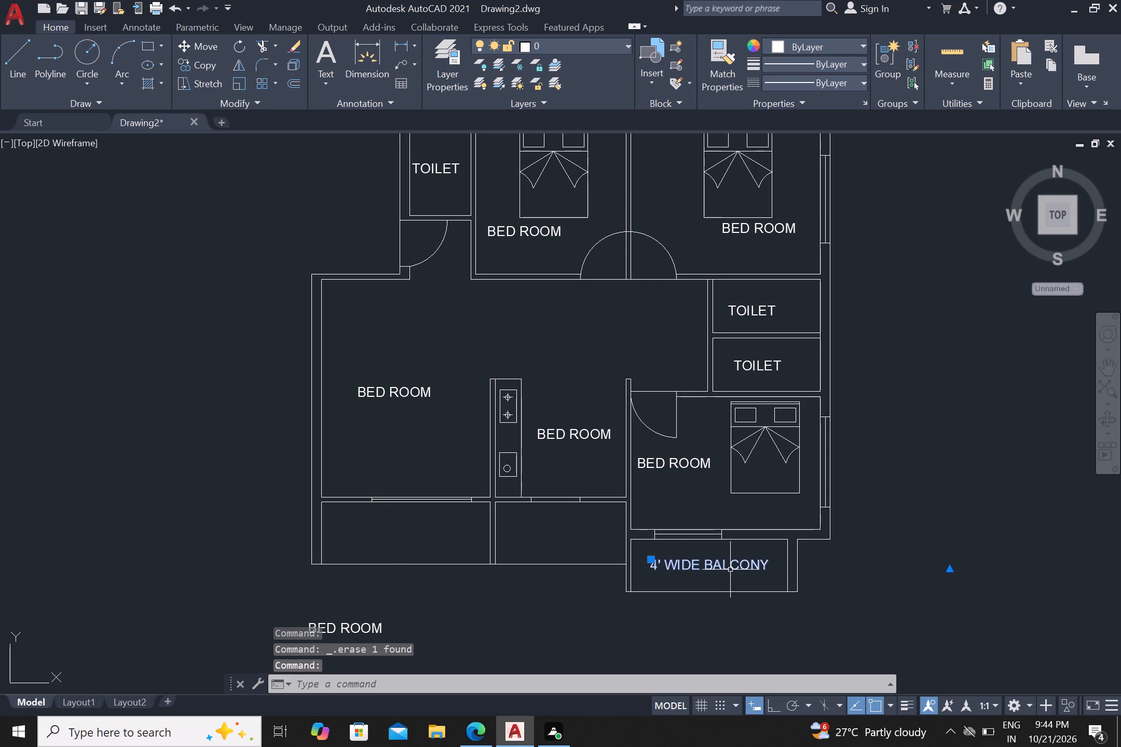
text(CO)
key(Return)
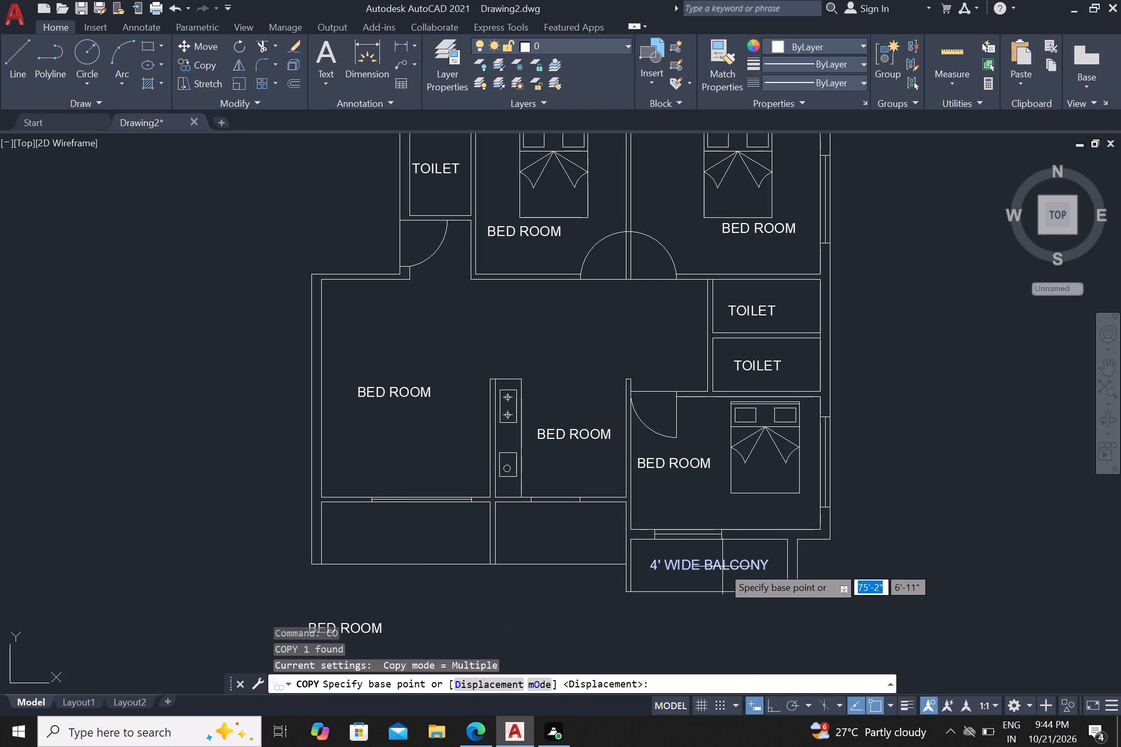
click(723, 566)
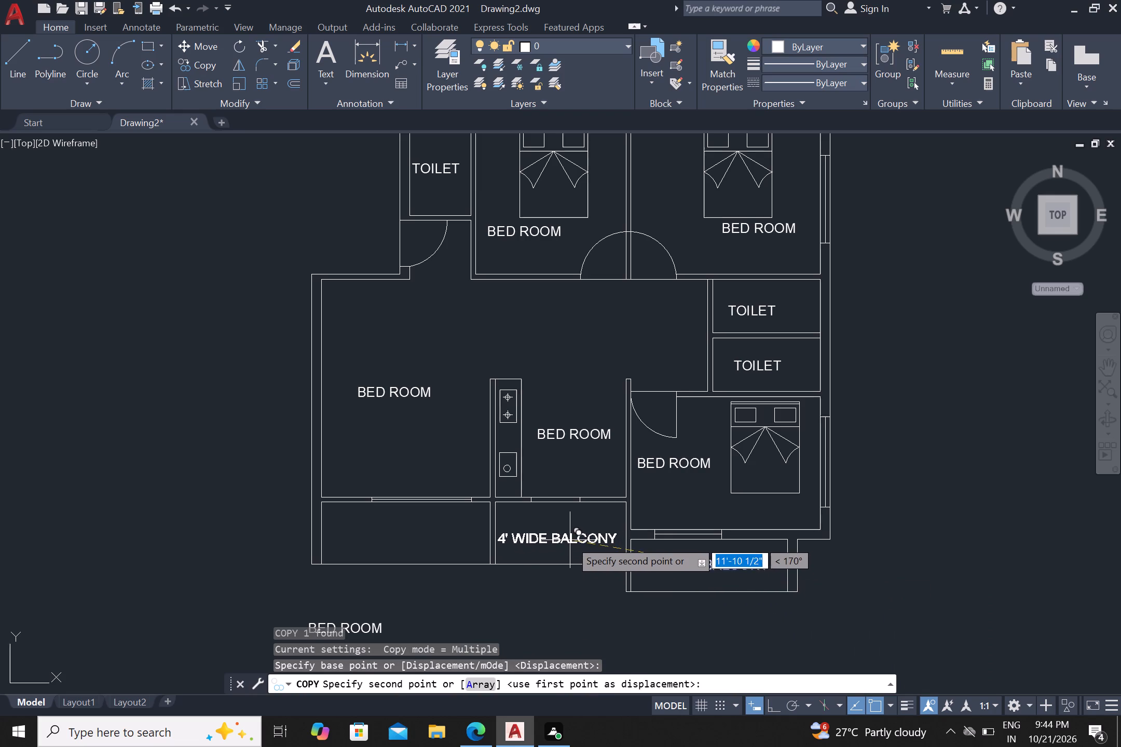
click(570, 540)
click(429, 536)
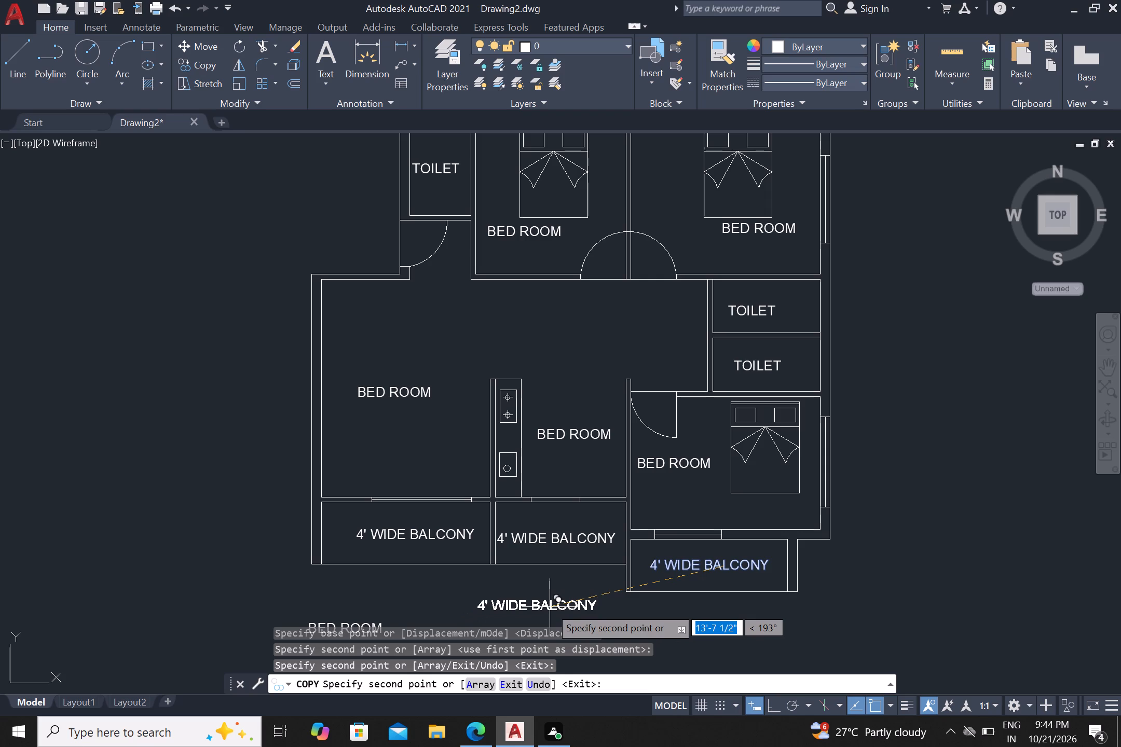
key(Escape)
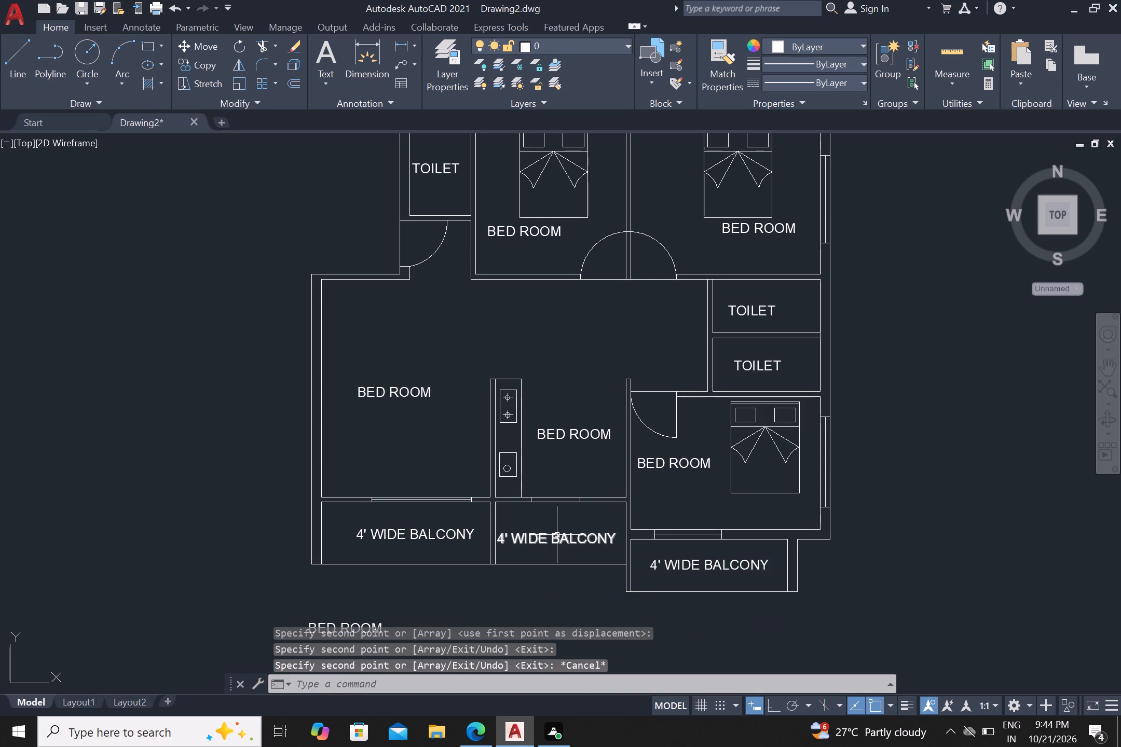
Change the label copy in the strip room below the kitchen to 4' WIDE UTILITY.
click(557, 536)
right_click(557, 536)
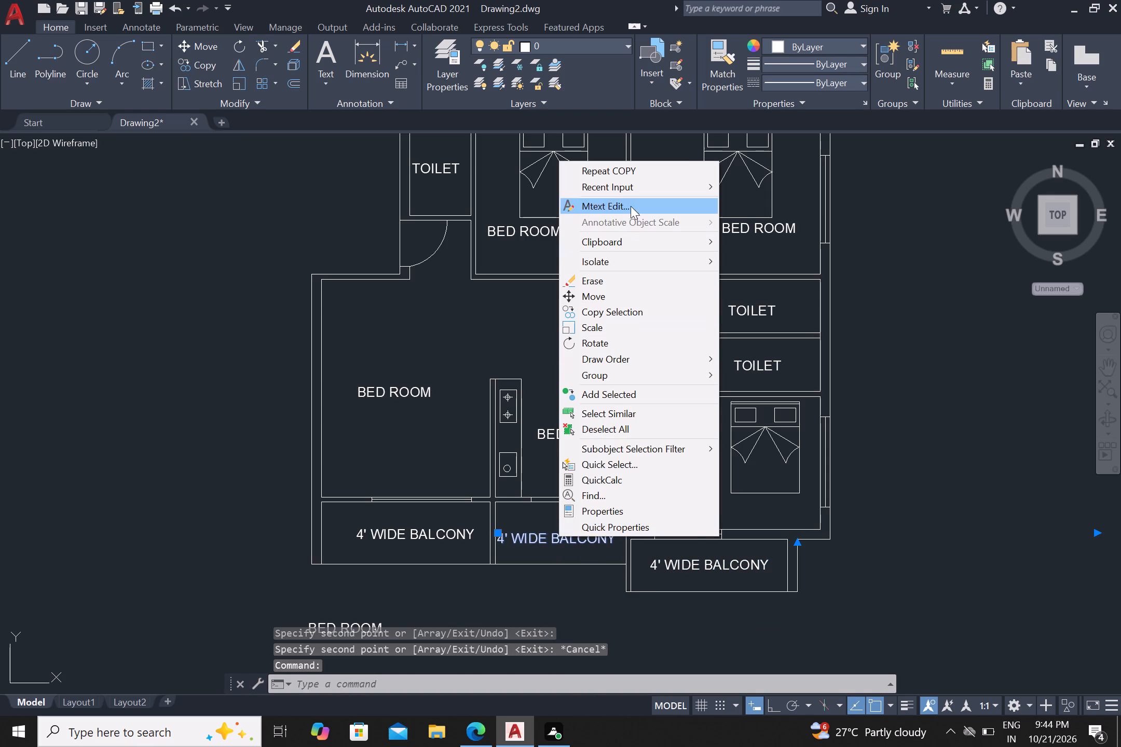
click(631, 205)
click(613, 541)
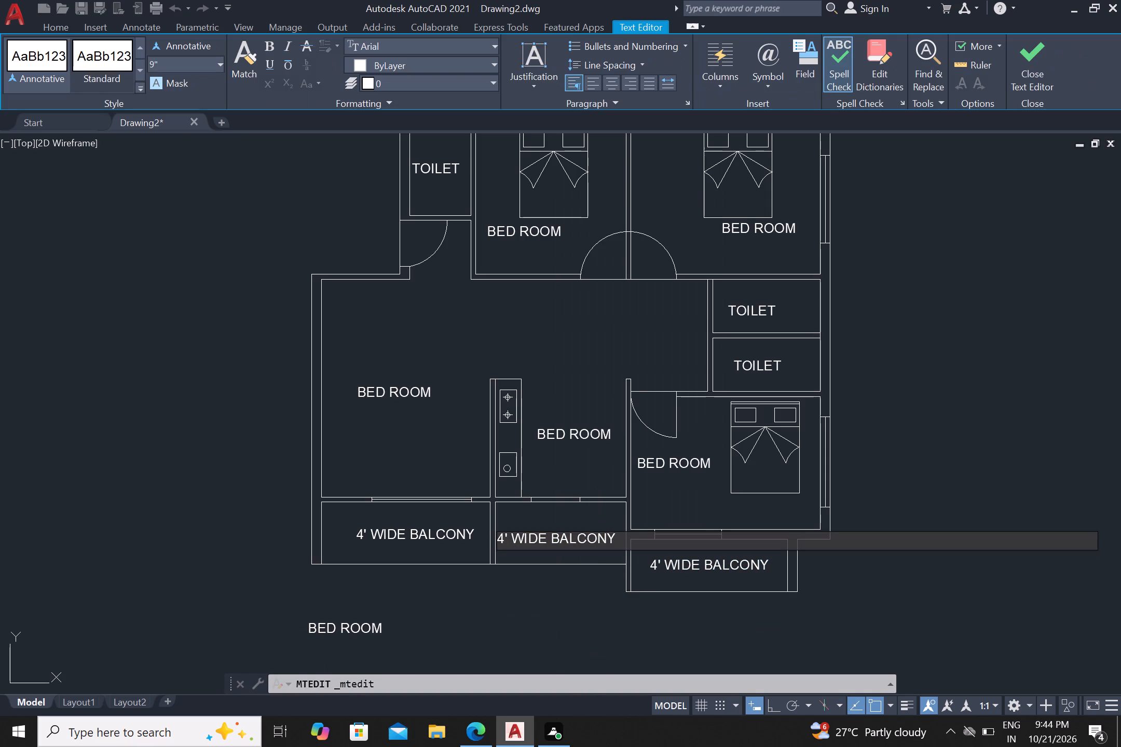
key(BackSpace)
key(BackSpace)
key(BackSpace)
key(BackSpace)
key(BackSpace)
key(BackSpace)
key(BackSpace)
text(UTILITY)
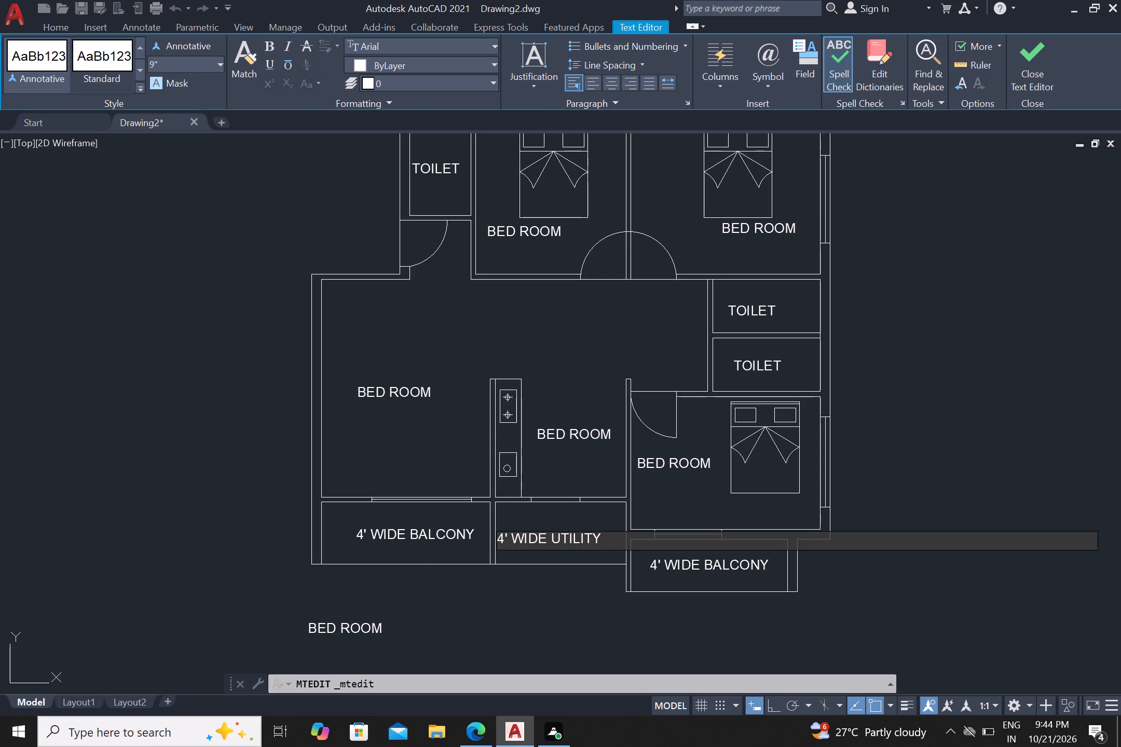
scroll(616, 541, up, 1)
click(577, 634)
Change the BED ROOM label beside the kitchen counter to KITCHEN.
scroll(578, 633, down, 1)
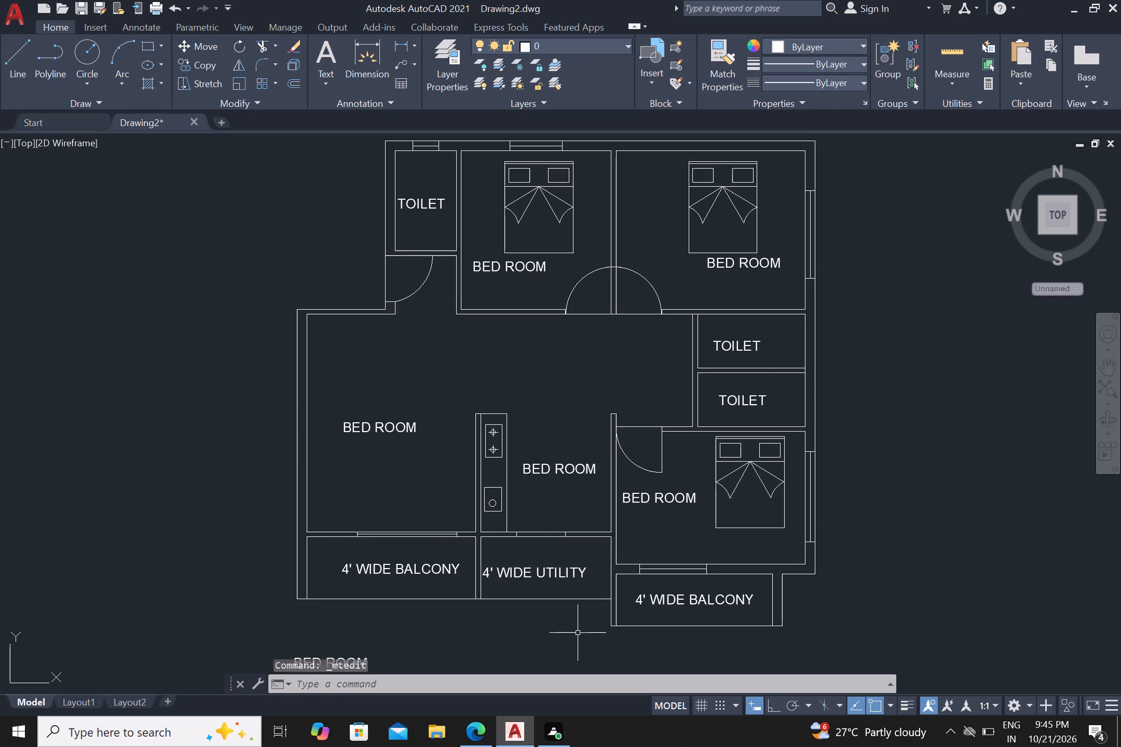
click(543, 473)
right_click(543, 473)
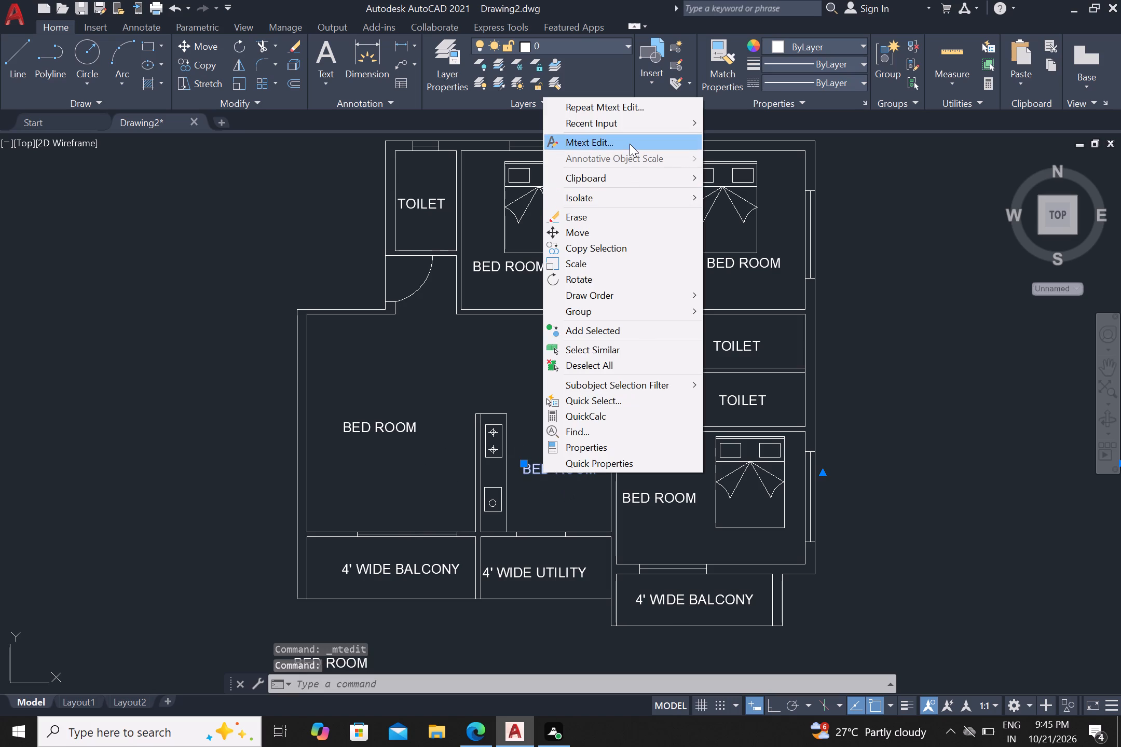
click(630, 144)
click(600, 466)
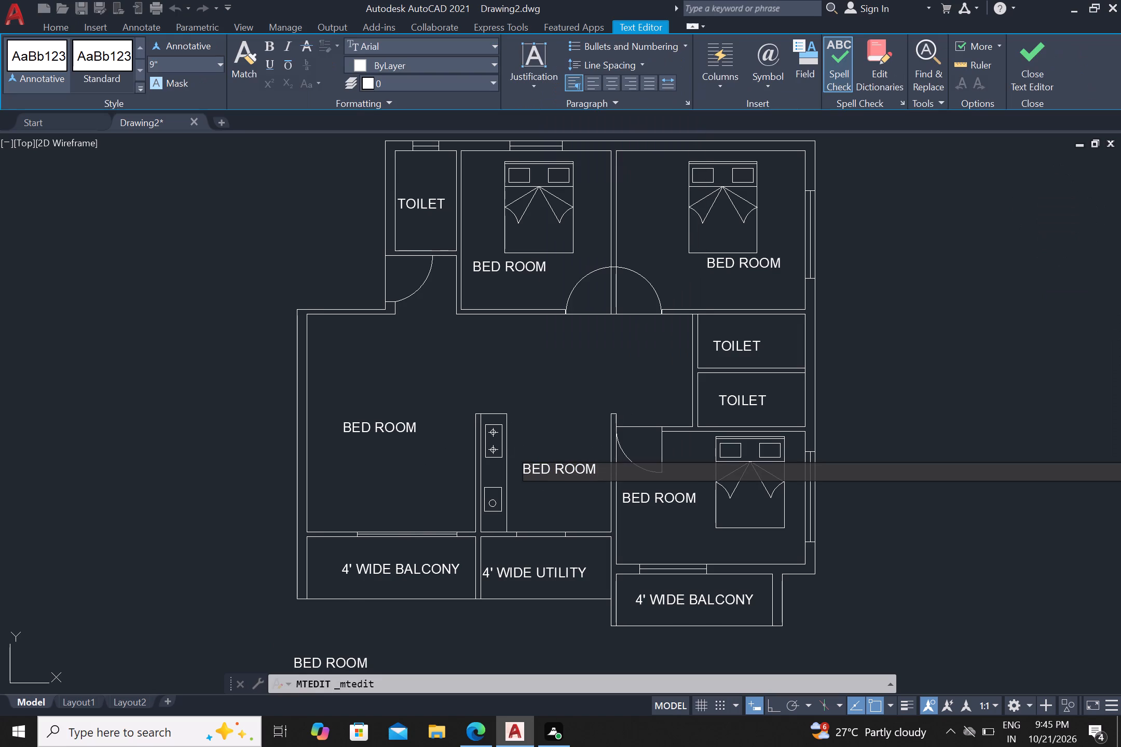
key(BackSpace)
key(BackSpace)
key(BackSpace)
key(BackSpace)
key(BackSpace)
key(BackSpace)
key(BackSpace)
key(BackSpace)
key(BackSpace)
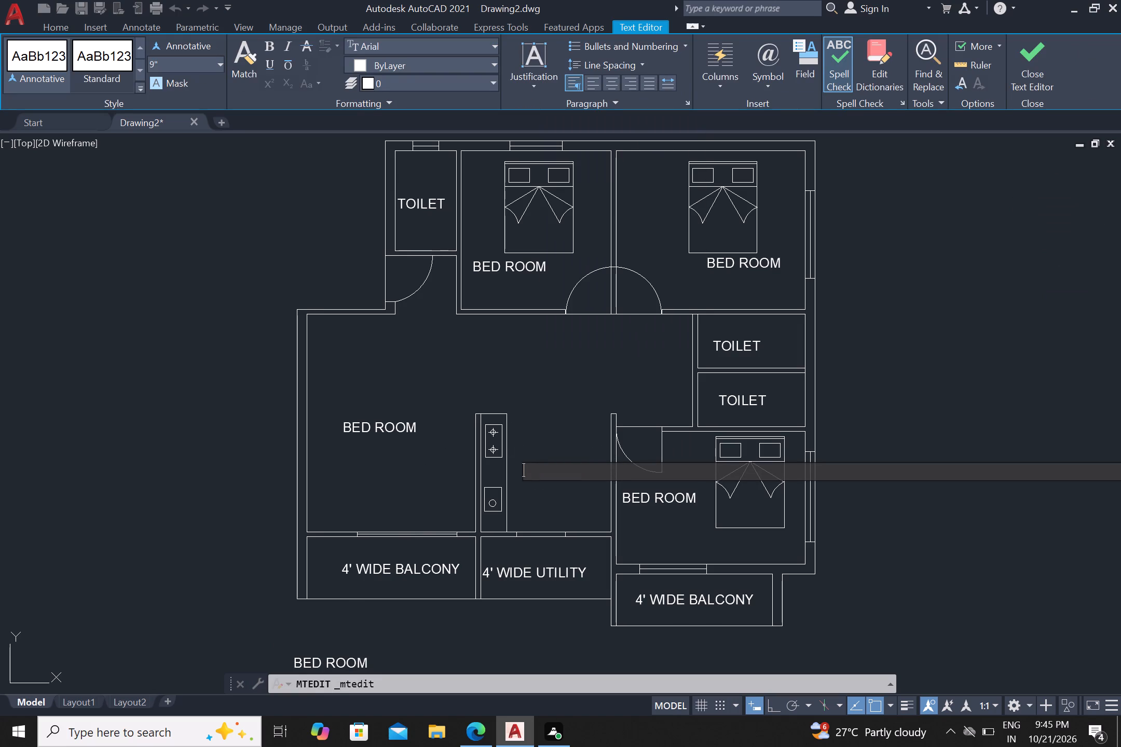
text(KITCHE)
key(n)
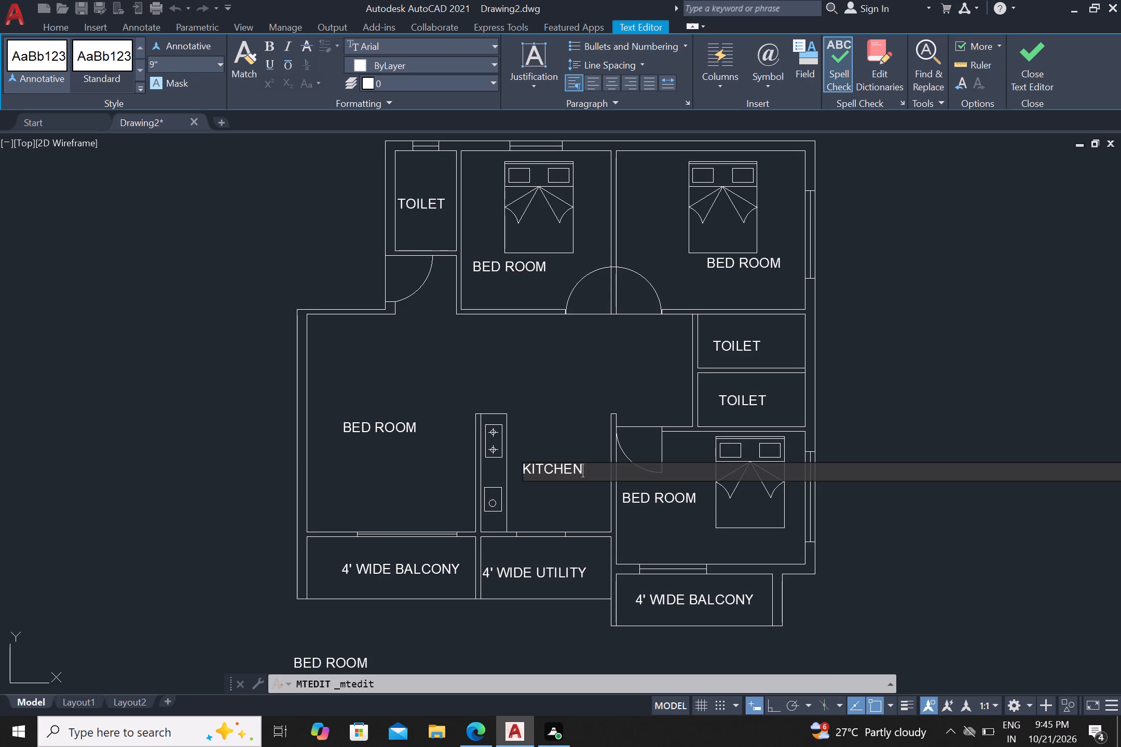
click(574, 510)
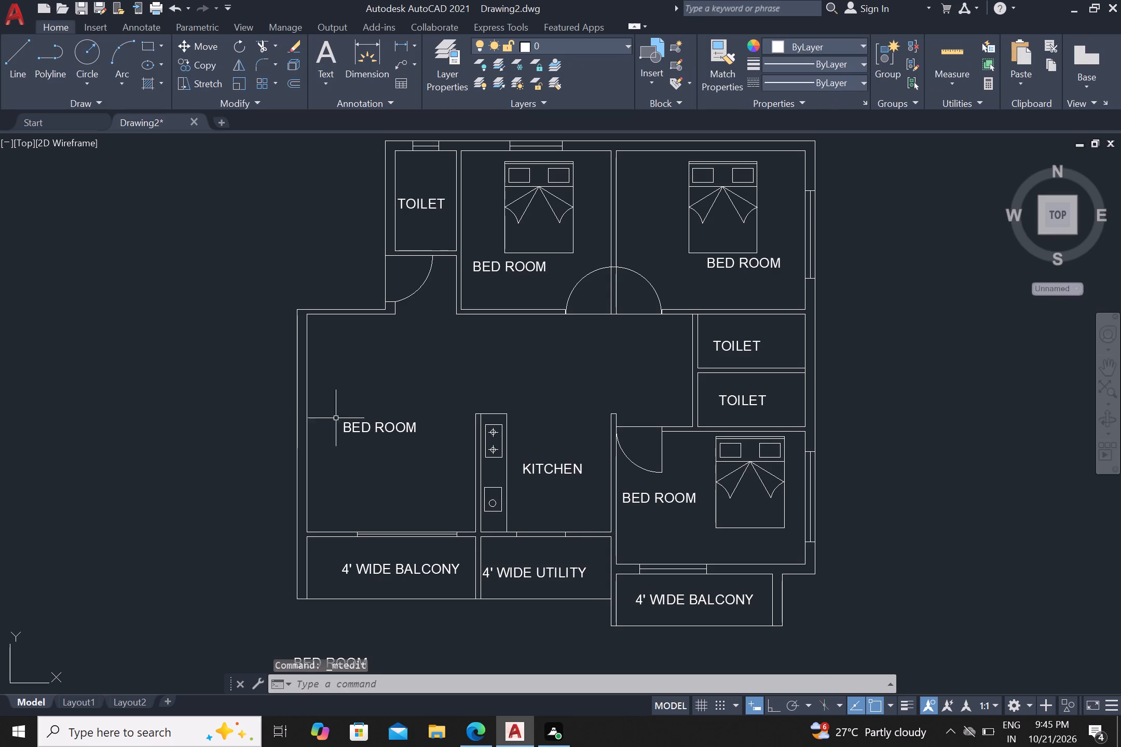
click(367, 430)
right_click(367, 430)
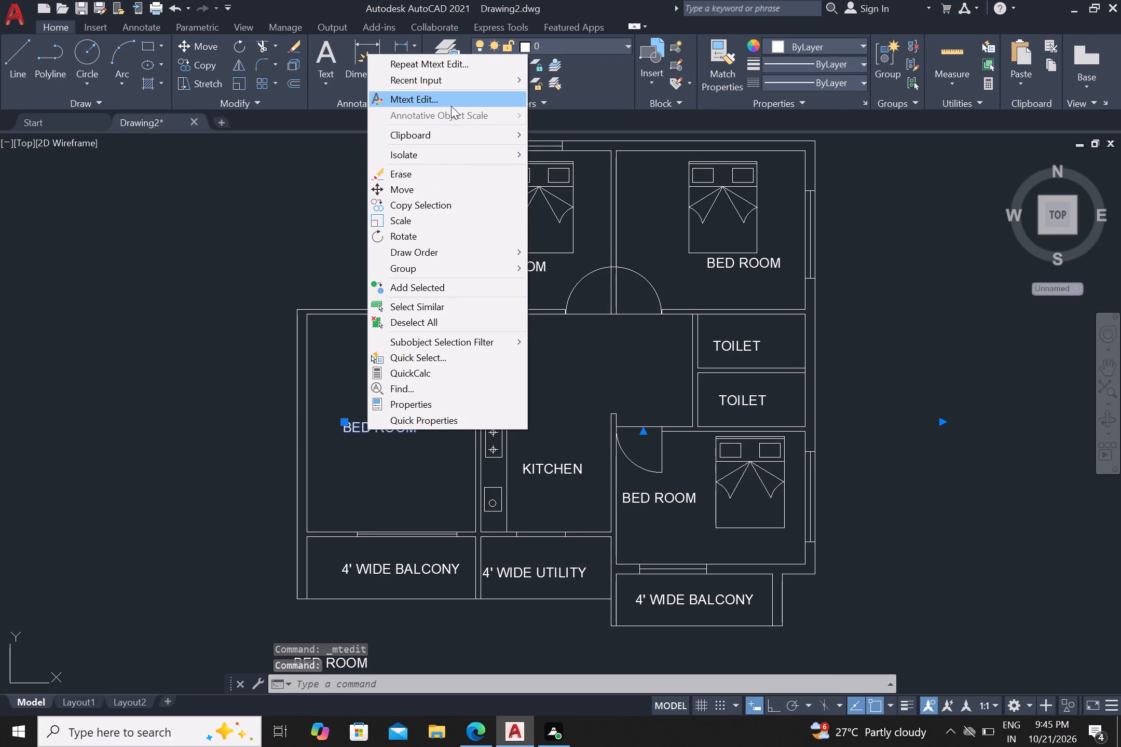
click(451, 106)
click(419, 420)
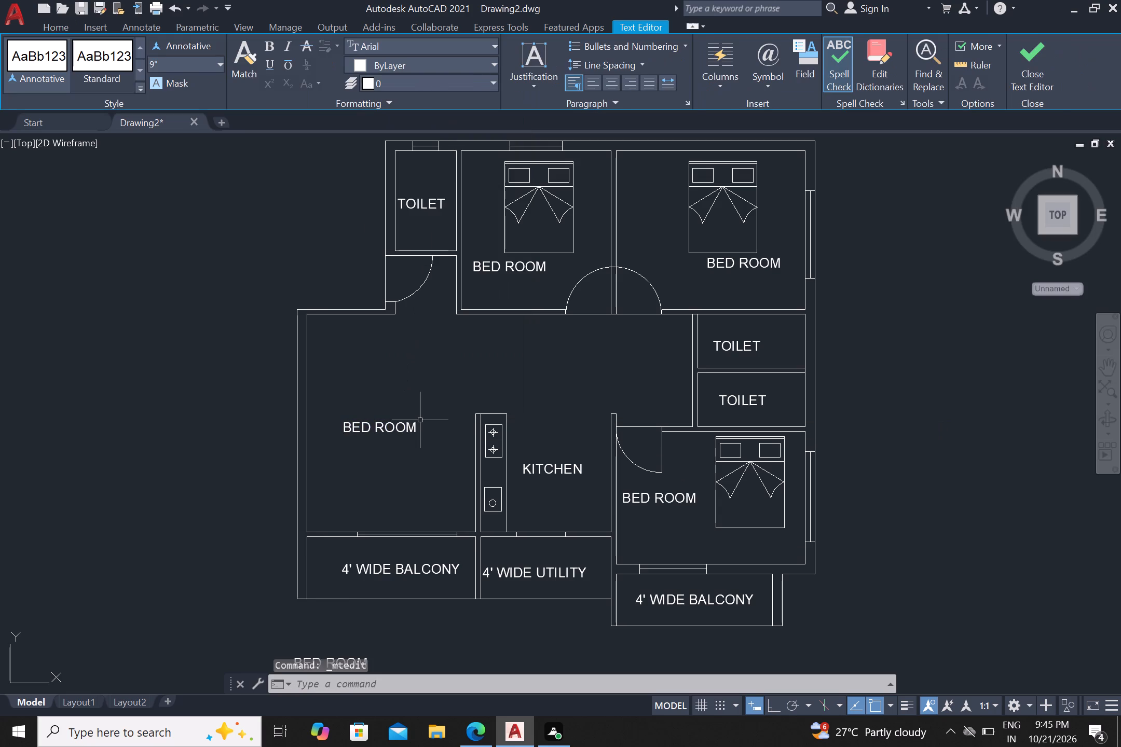
Change the BED ROOM label in the large hall beside the kitchen to LIVNG.
click(391, 430)
right_click(391, 421)
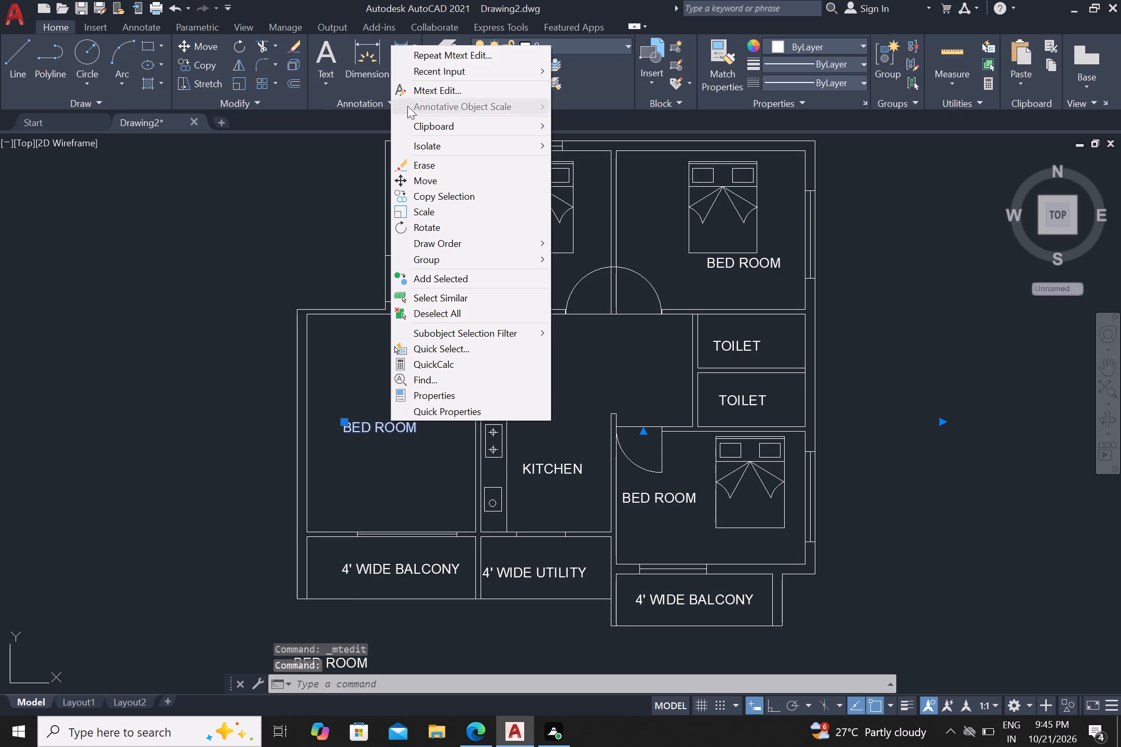
click(431, 87)
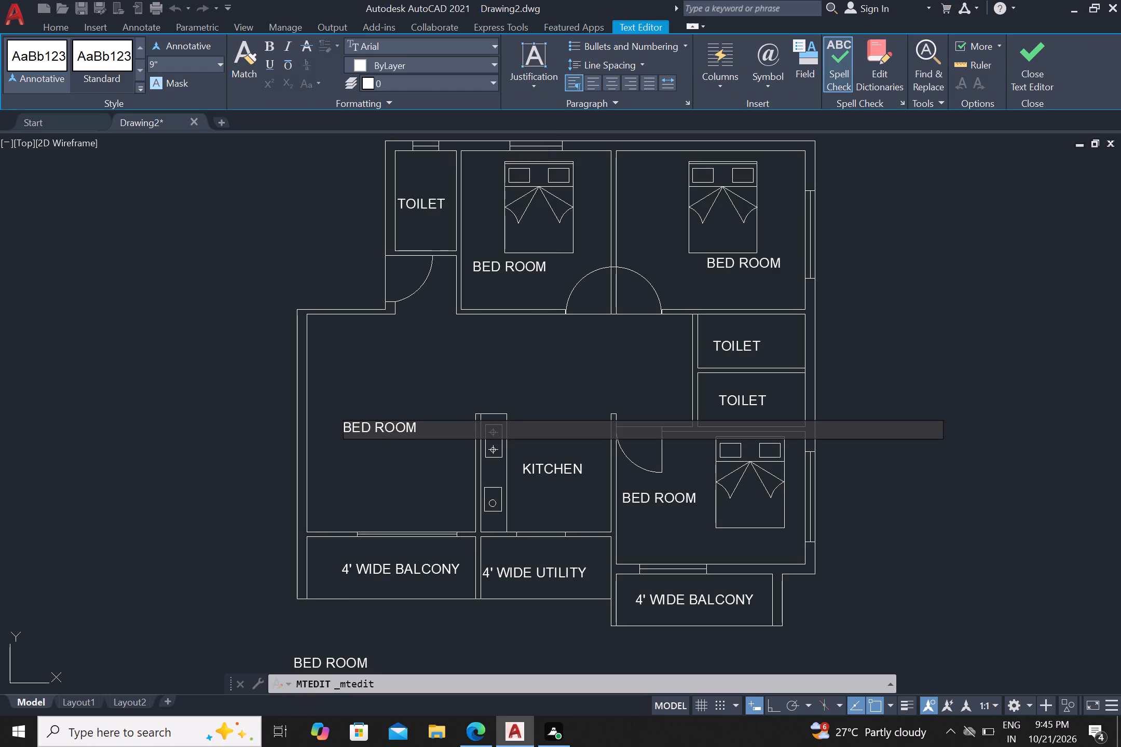
click(423, 431)
key(BackSpace)
key(BackSpace)
key(BackSpace)
key(BackSpace)
key(BackSpace)
key(BackSpace)
key(BackSpace)
key(BackSpace)
key(BackSpace)
text(LIV)
text(NG)
click(397, 468)
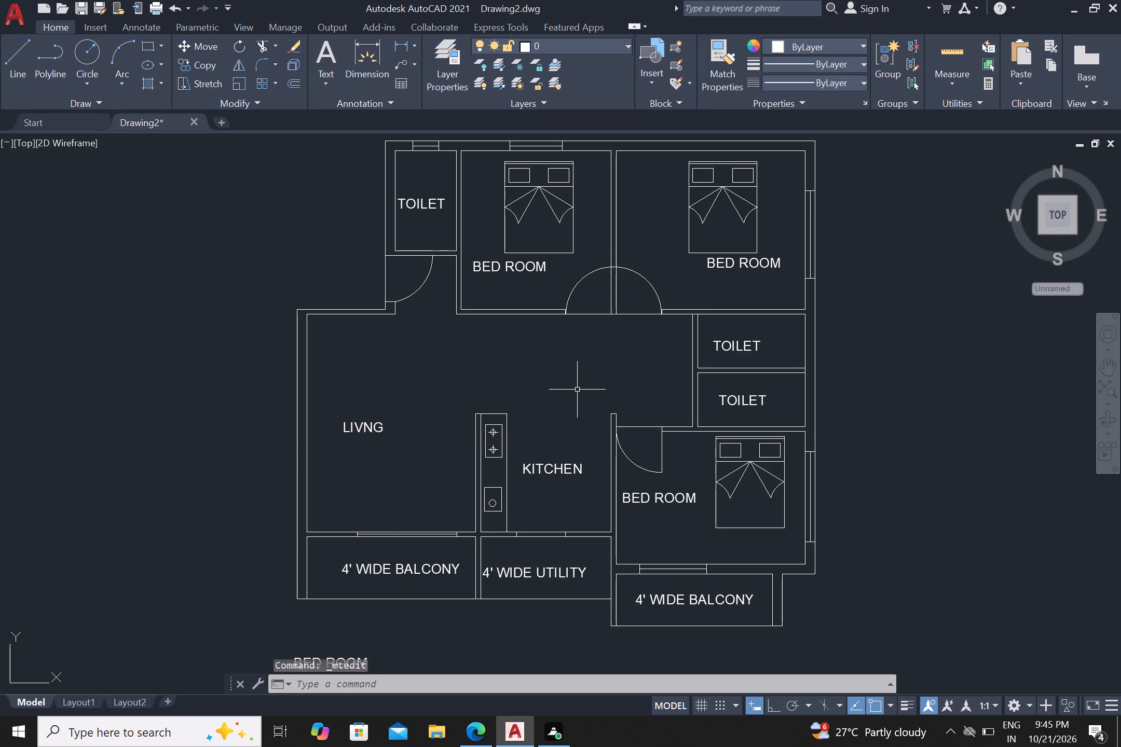
Add the room size 4'8"X7'8" as a second line under the TOILET label in the plan's upper-left toilet.
scroll(577, 389, down, 1)
scroll(587, 383, up, 1)
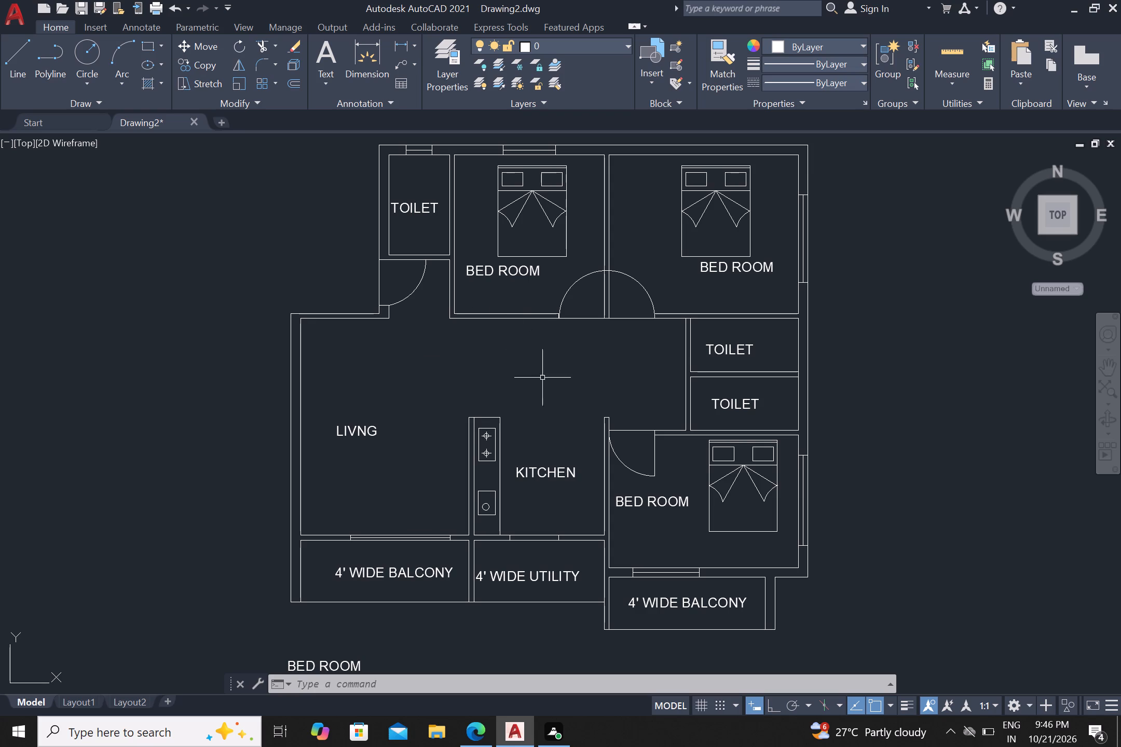
middle_drag(557, 393, 553, 410)
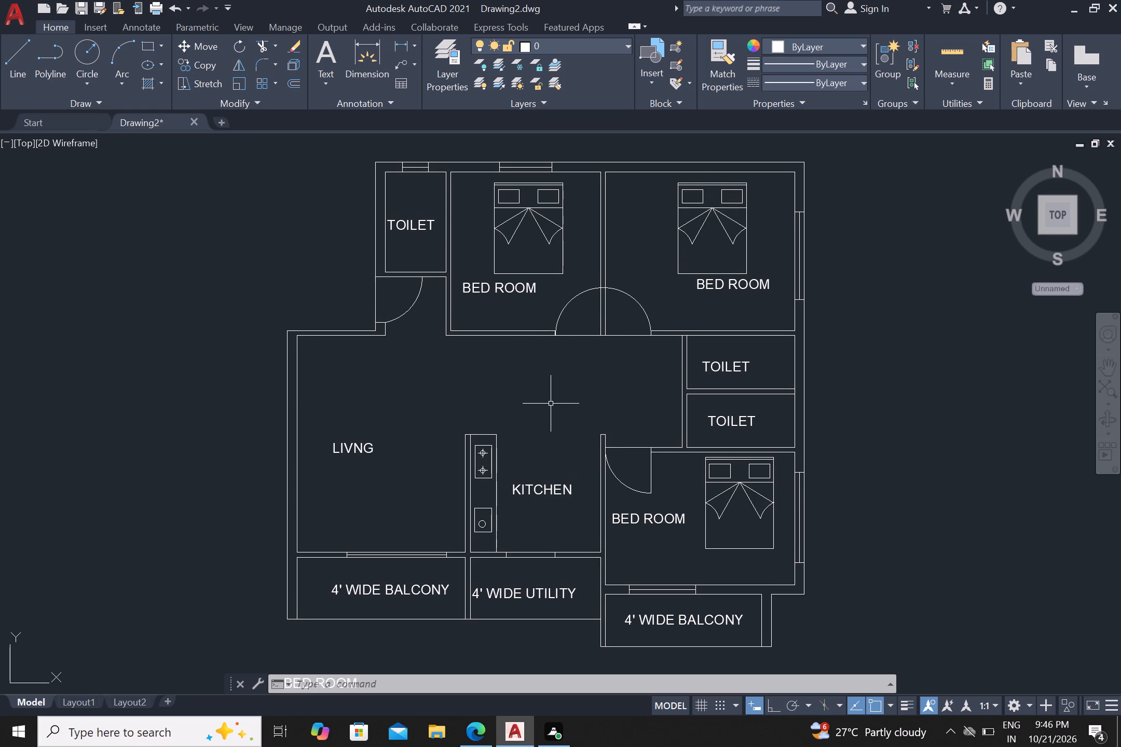
scroll(550, 400, down, 1)
scroll(547, 395, up, 1)
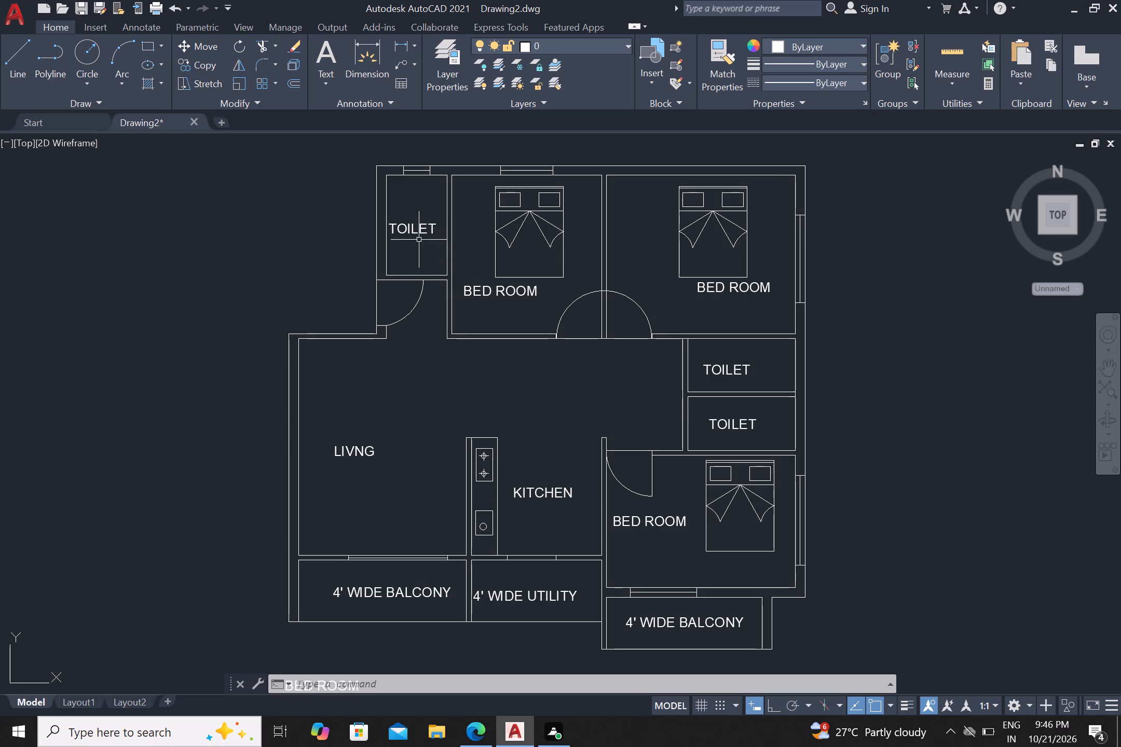
click(418, 227)
right_click(418, 227)
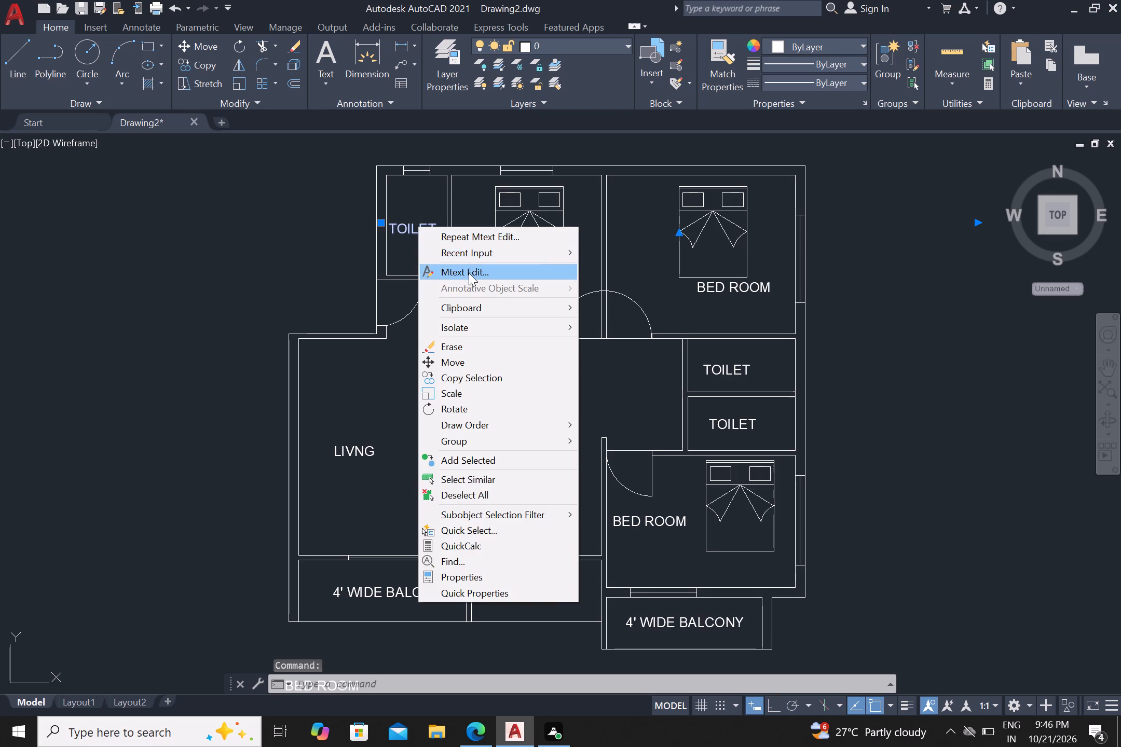
click(469, 273)
click(445, 236)
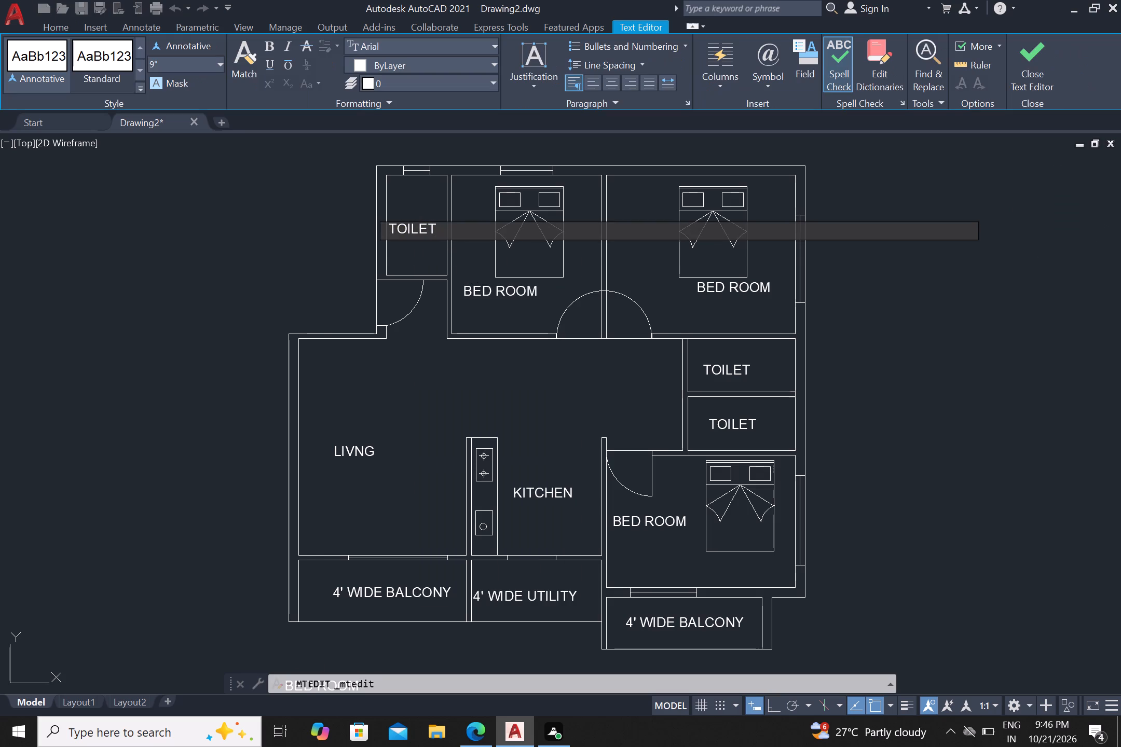
key(Return)
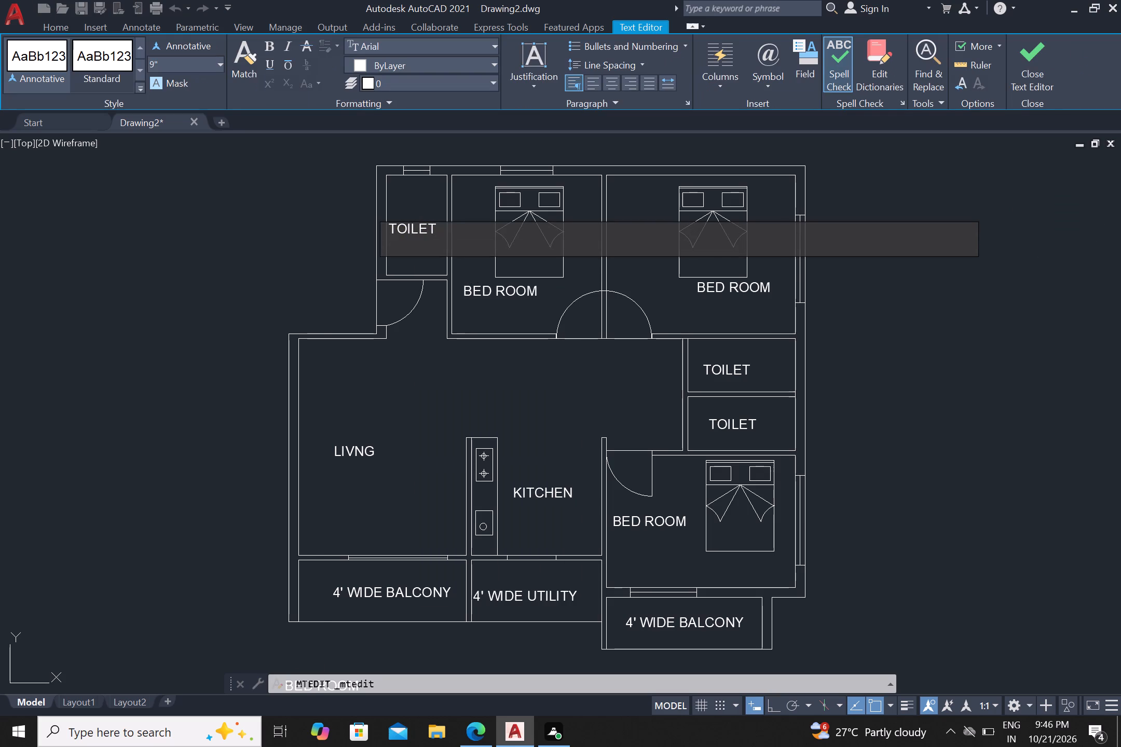
key(space)
key(space)
key(4)
text('8)
key(shift+quotedbl)
key(x)
key(7)
key(apostrophe)
key(8)
key(shift+quotedbl)
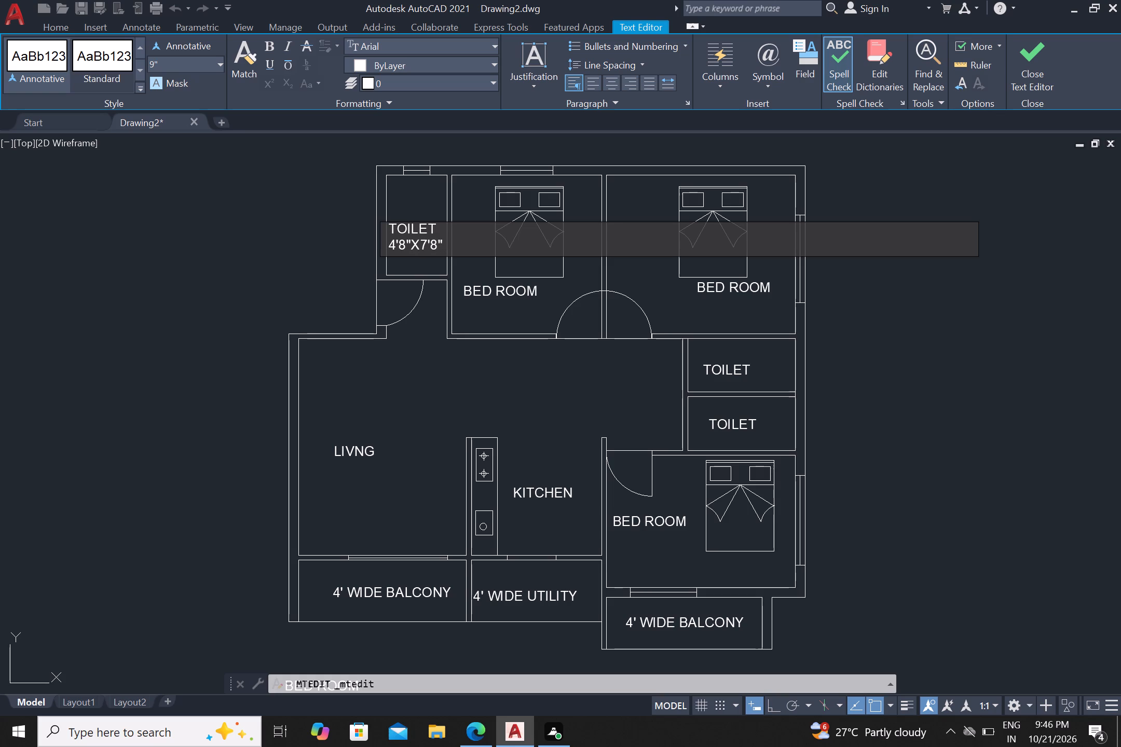
click(462, 417)
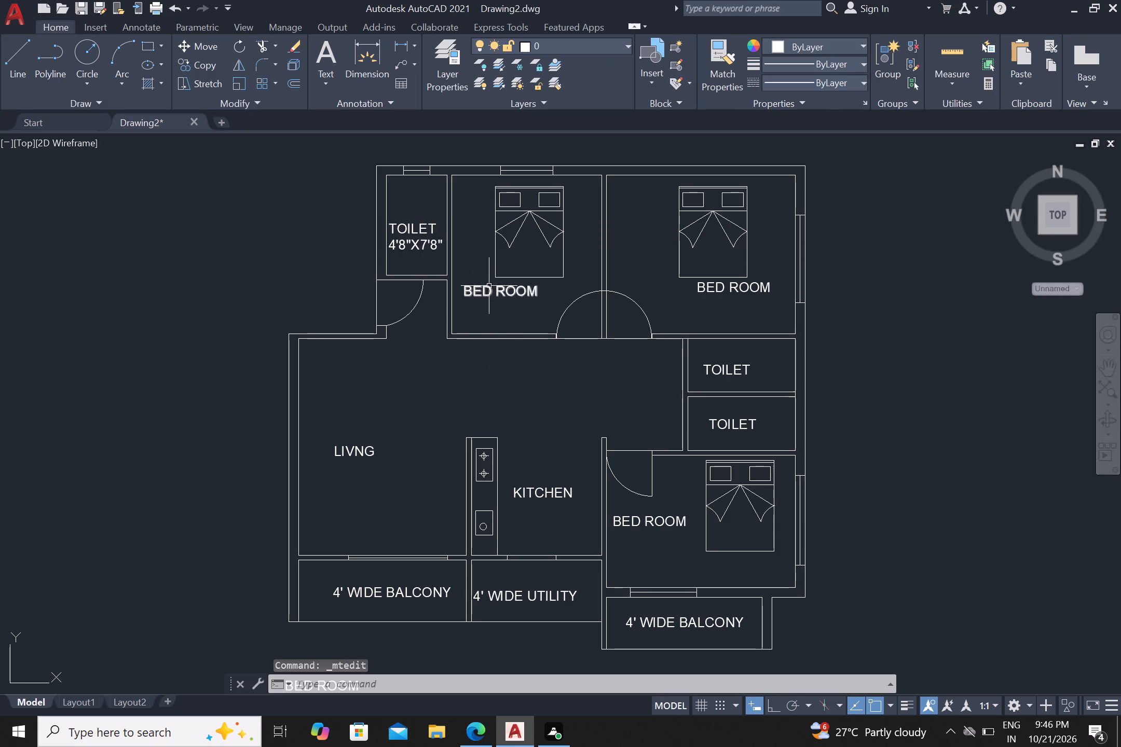
Add the room size 11'6"X12'2" as a second line under the BED ROOM label in the upper middle bedroom.
click(506, 296)
right_click(506, 296)
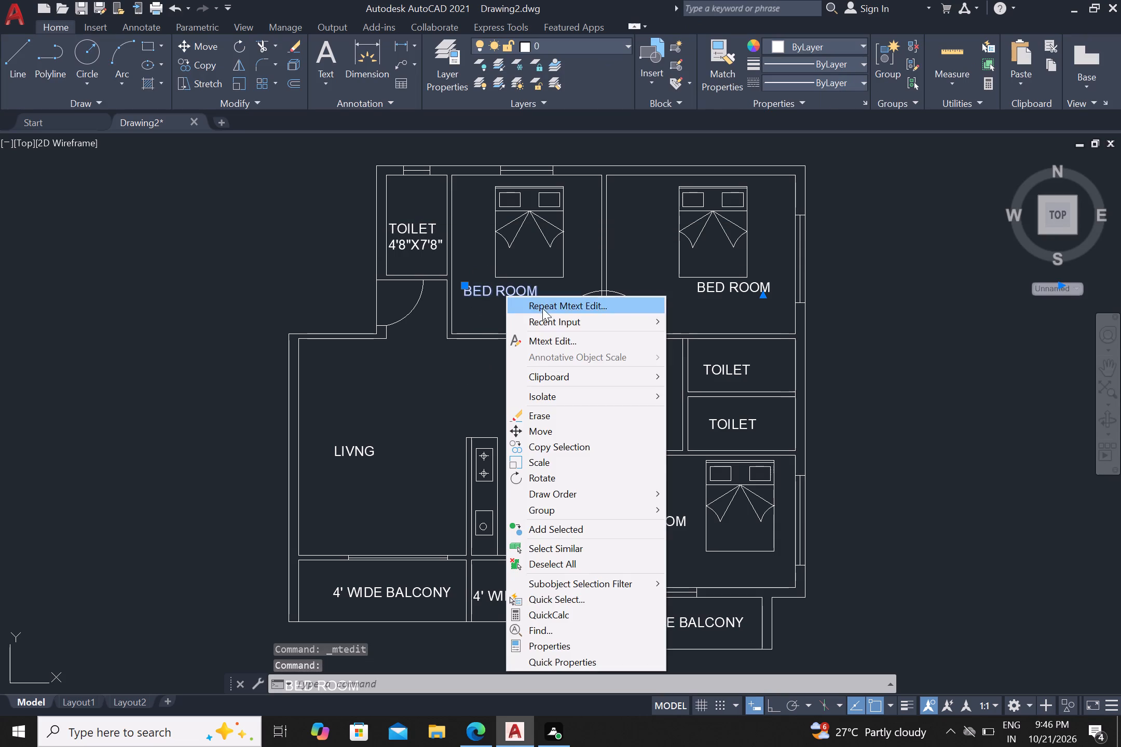
click(554, 341)
click(547, 294)
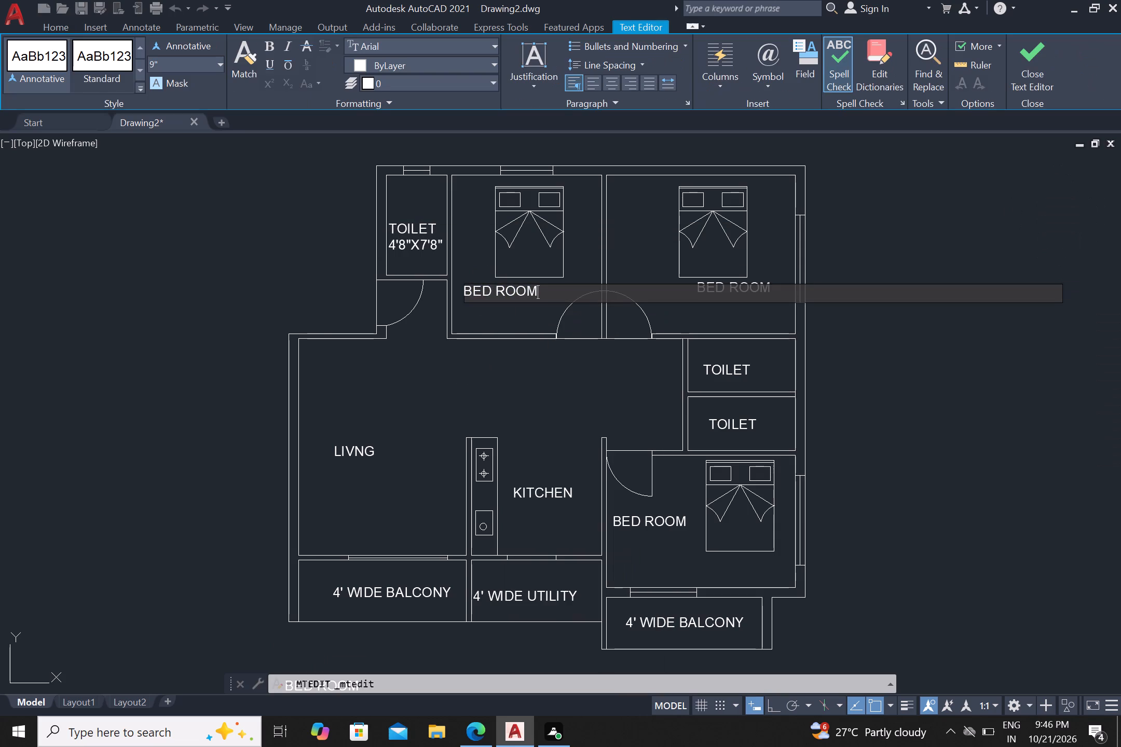
key(Return)
key(space)
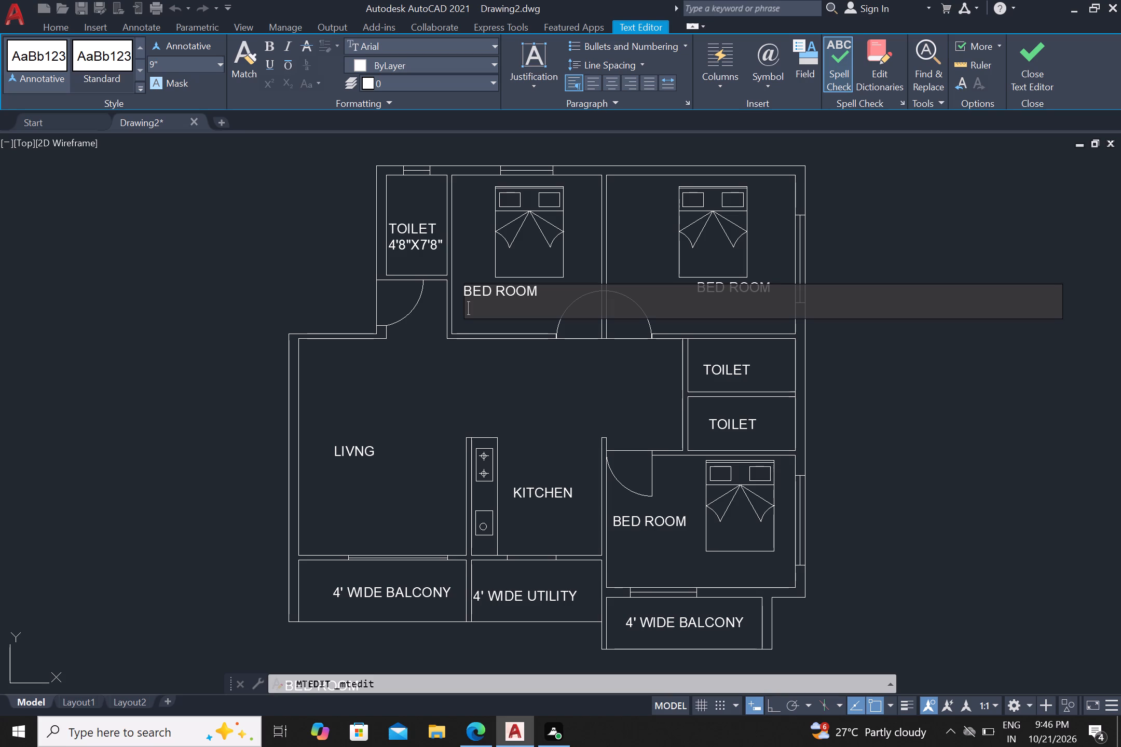
text(11)
key(apostrophe)
key(6)
key(shift+quotedbl)
key(x)
text(12')
key(2)
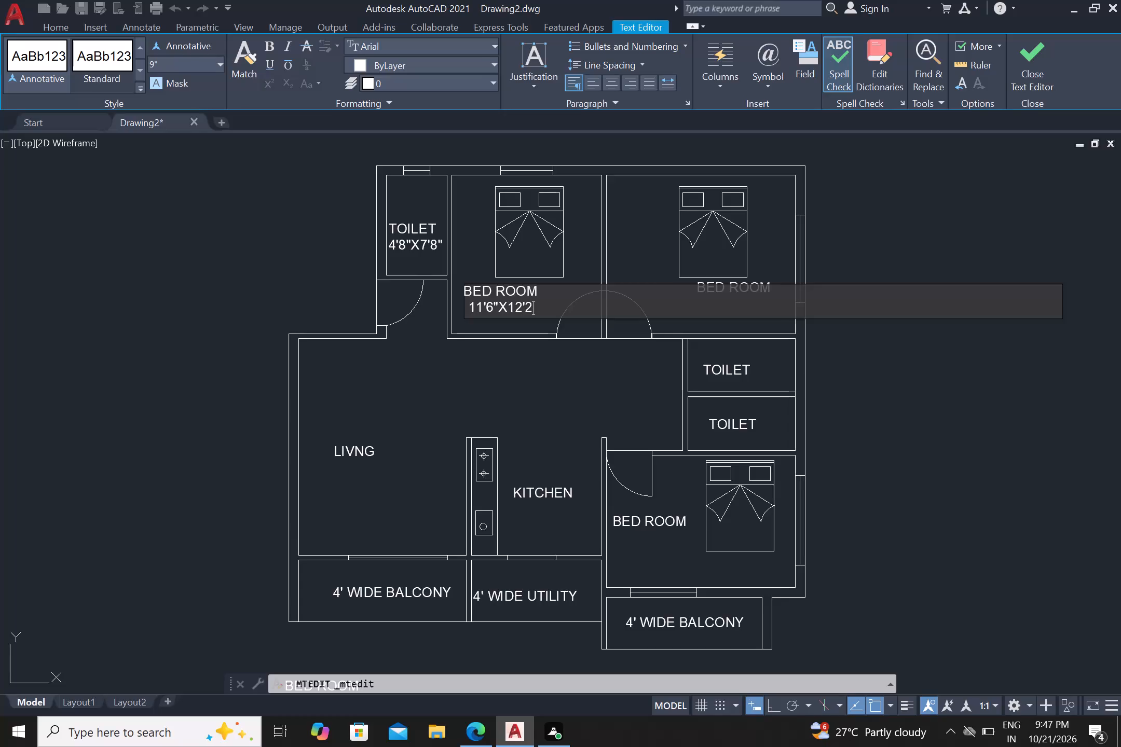
key(shift+quotedbl)
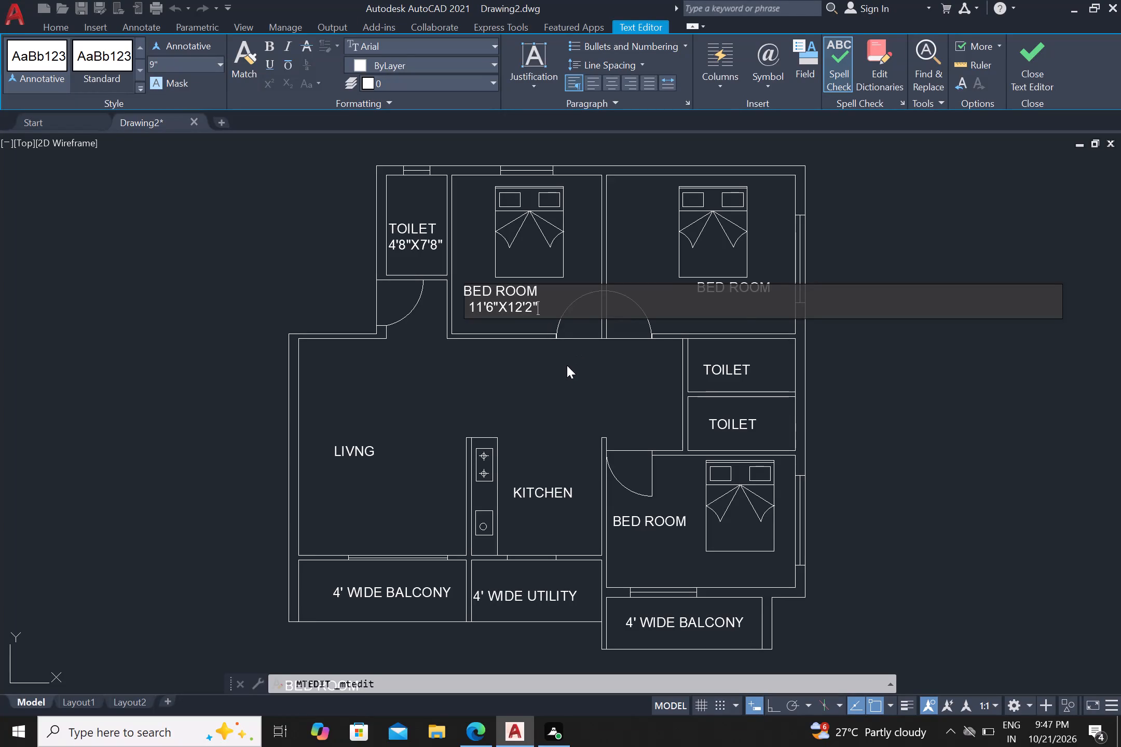
click(566, 366)
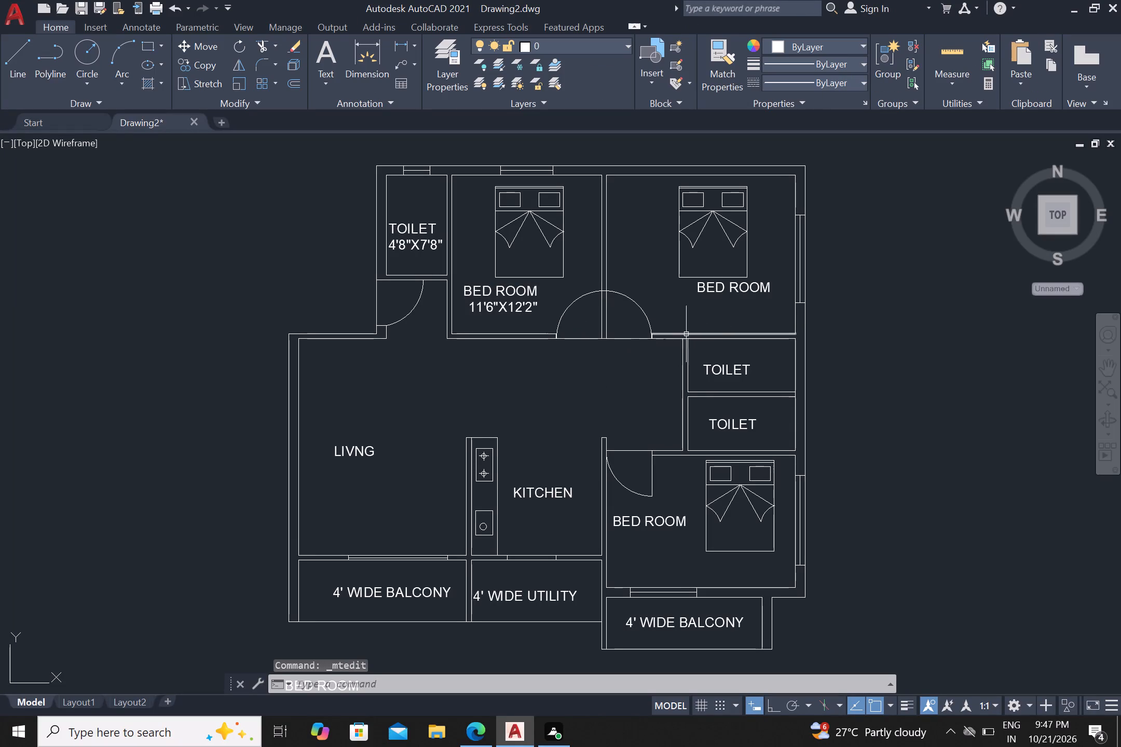
Add the room size 14'6"X12'2" as a second line under the BED ROOM label in the plan's upper-right bedroom.
click(736, 287)
right_click(736, 287)
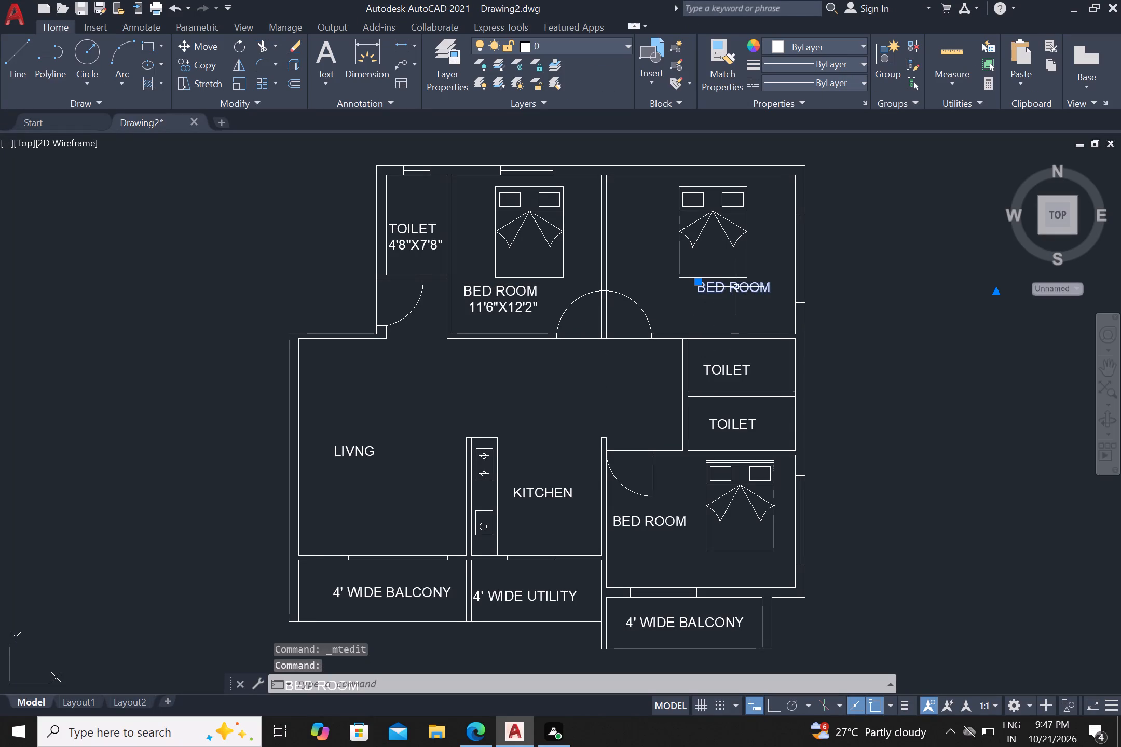
click(762, 332)
click(774, 290)
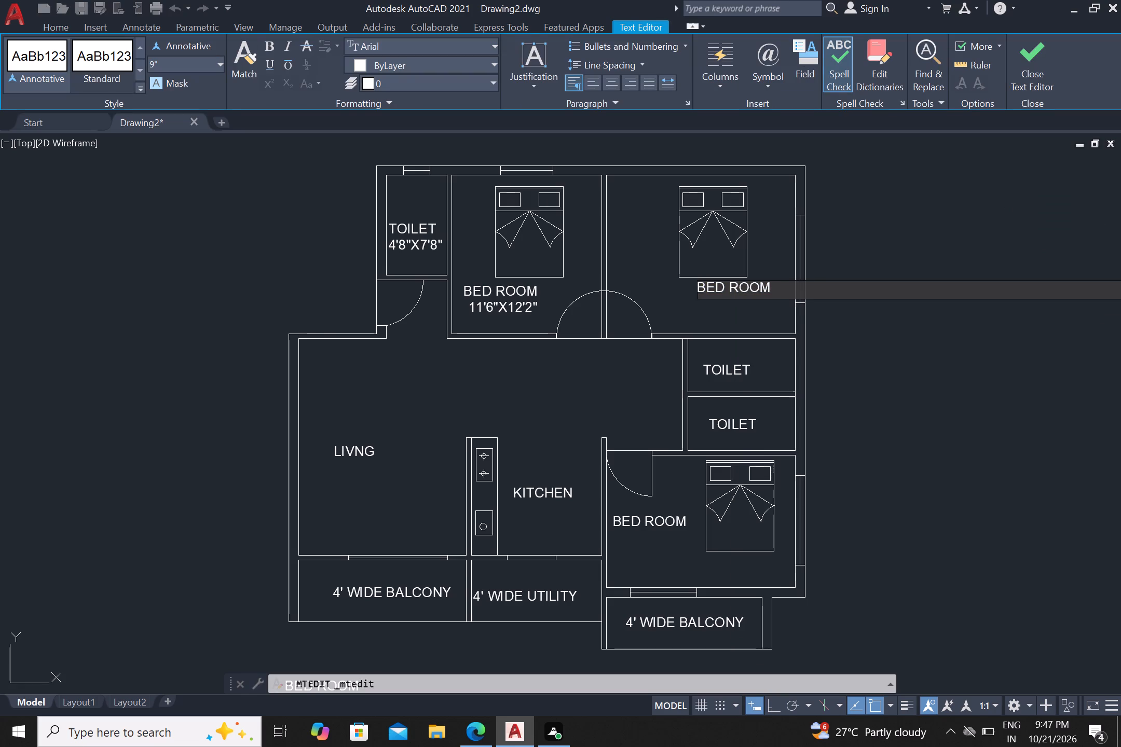
key(Return)
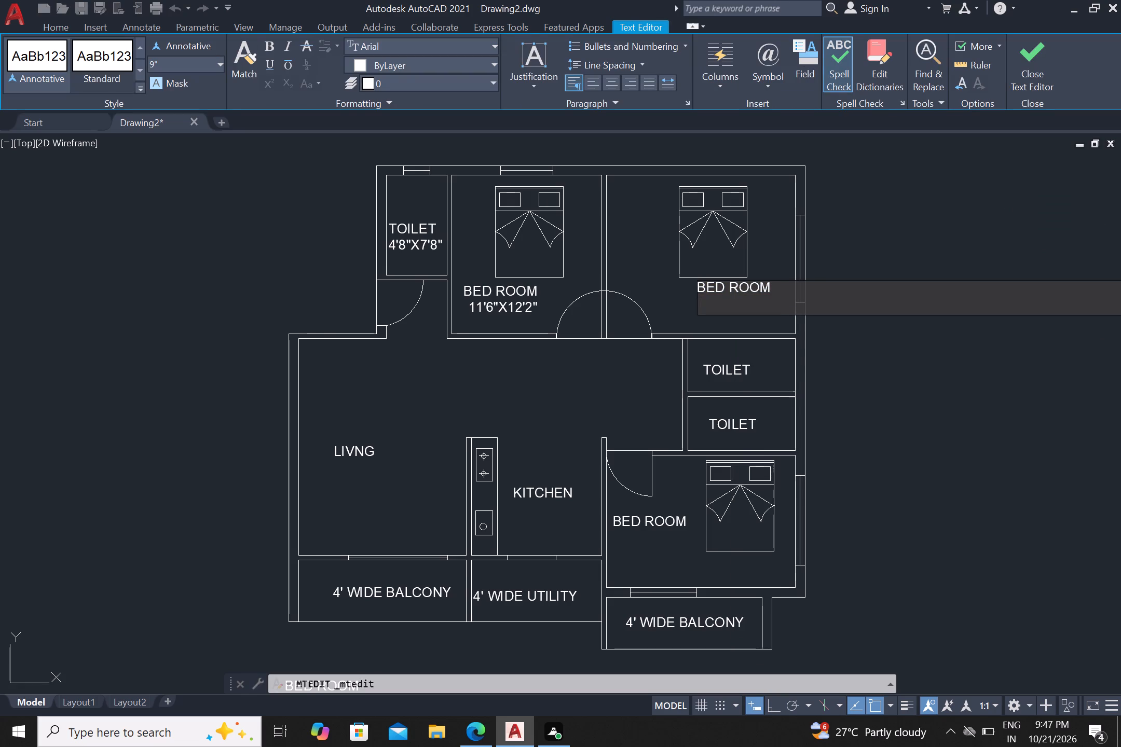
text(14)
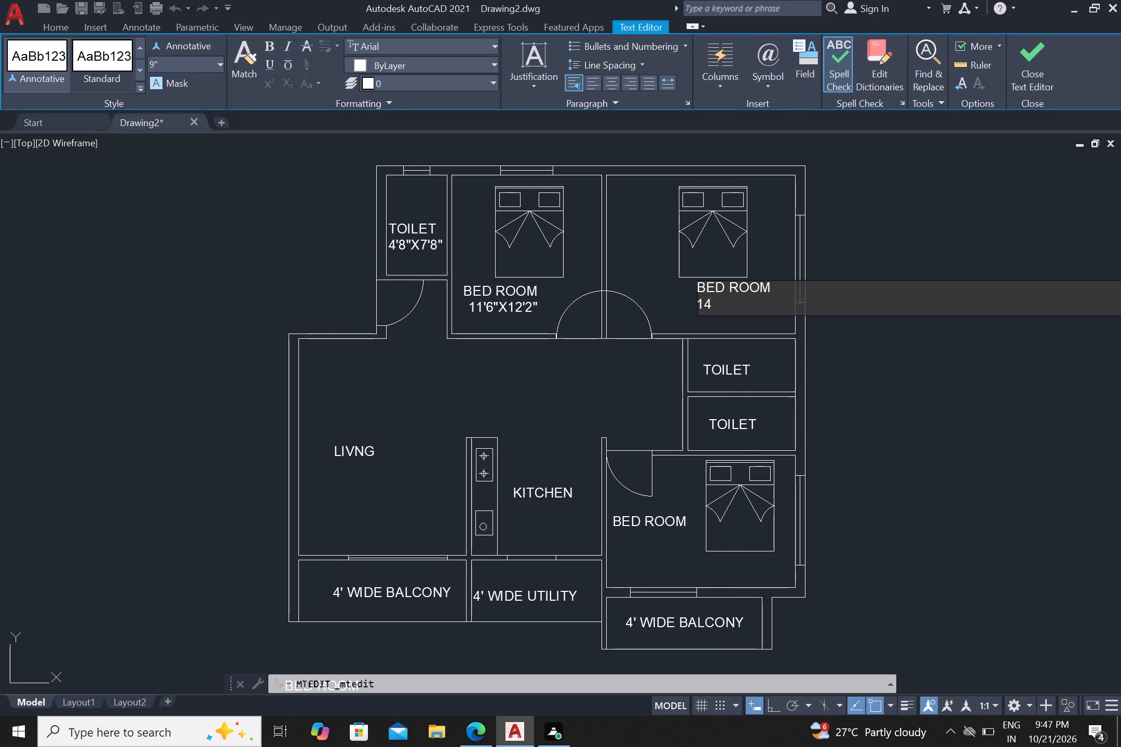
key(apostrophe)
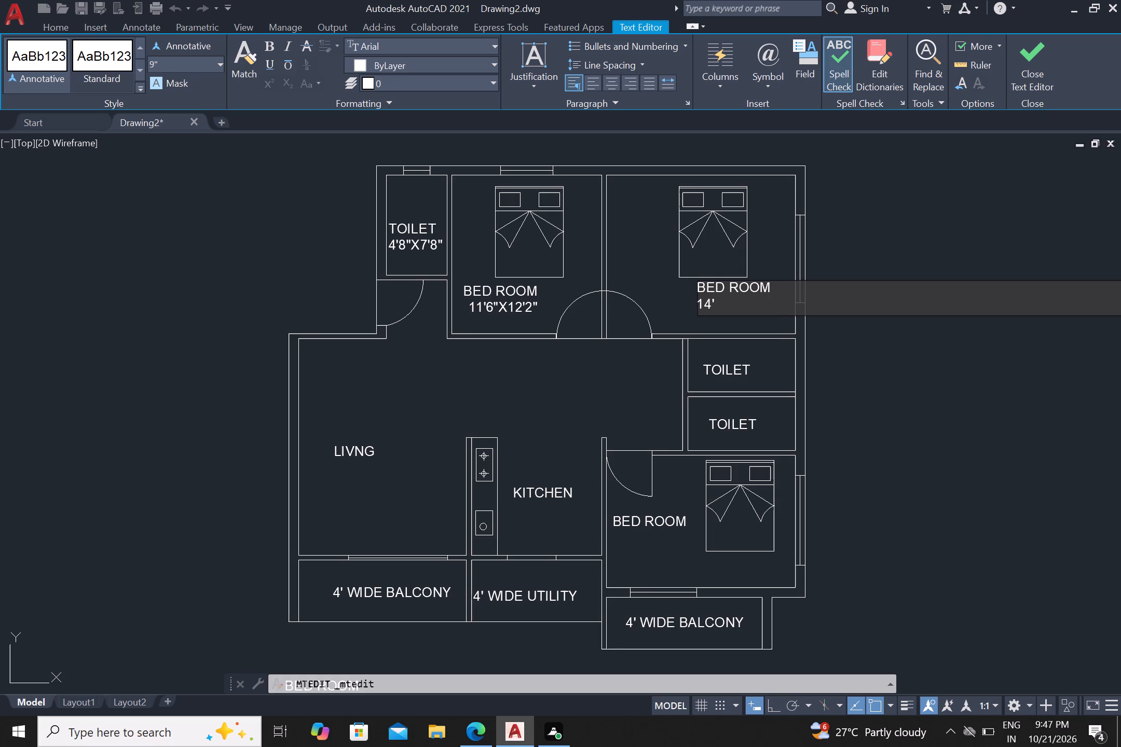
key(6)
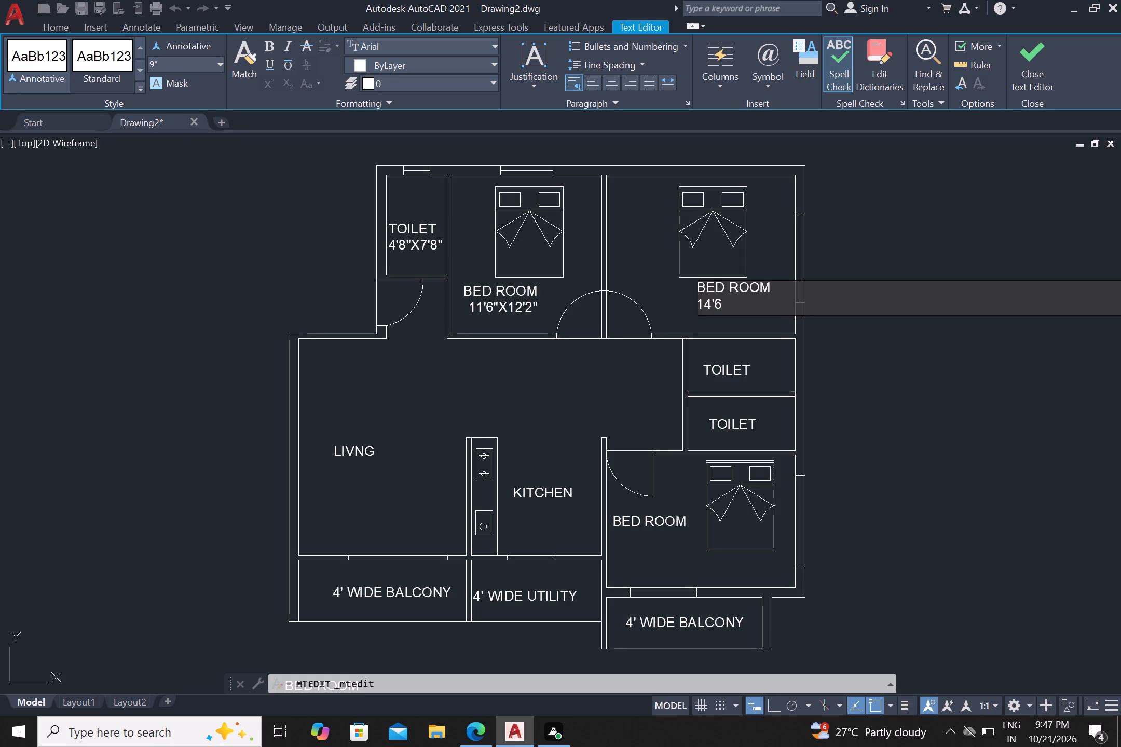
key(shift+quotedbl)
key(x)
text(12)
key(apostrophe)
key(2)
key(shift+quotedbl)
click(828, 377)
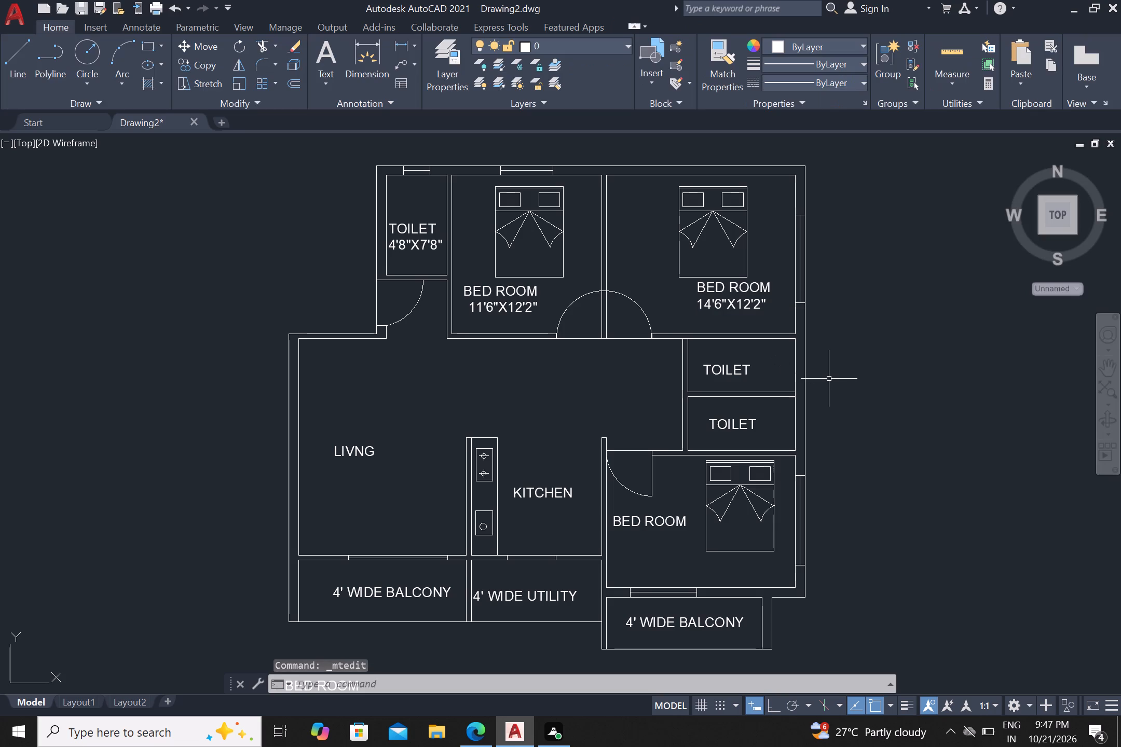
Add the room size 4'3"X8'3" as a second line under the TOILET label in the upper of the two stacked toilets.
click(726, 374)
right_click(726, 374)
click(765, 389)
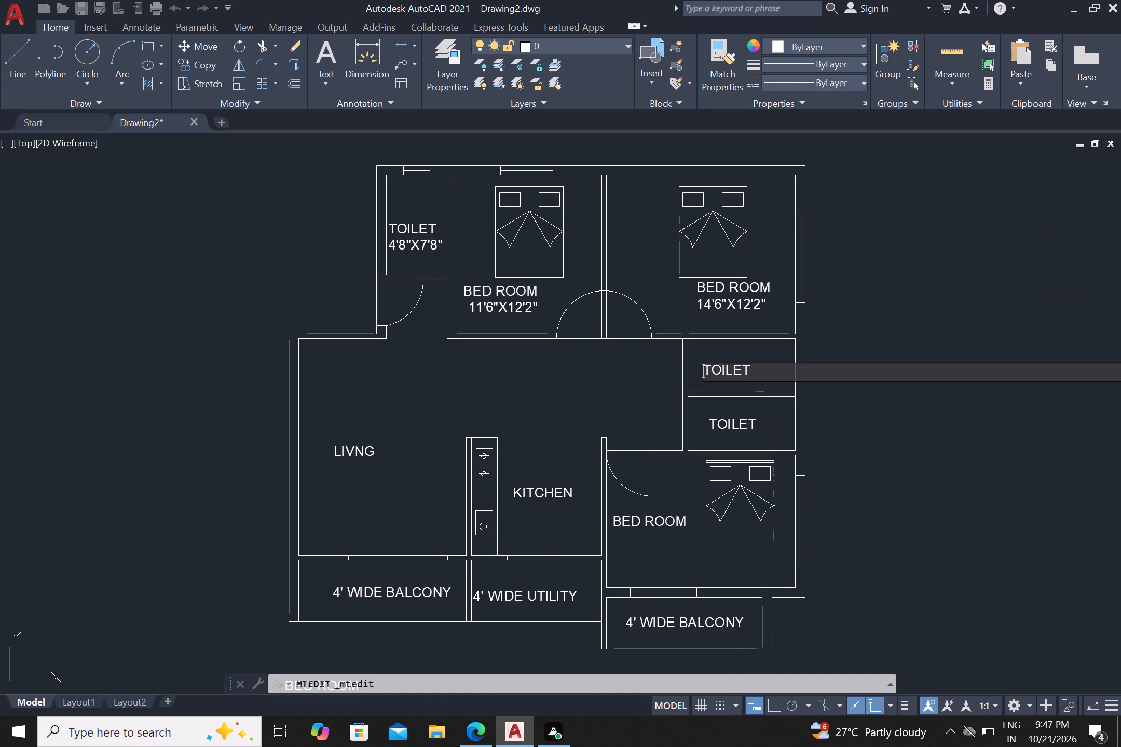
click(752, 374)
key(Return)
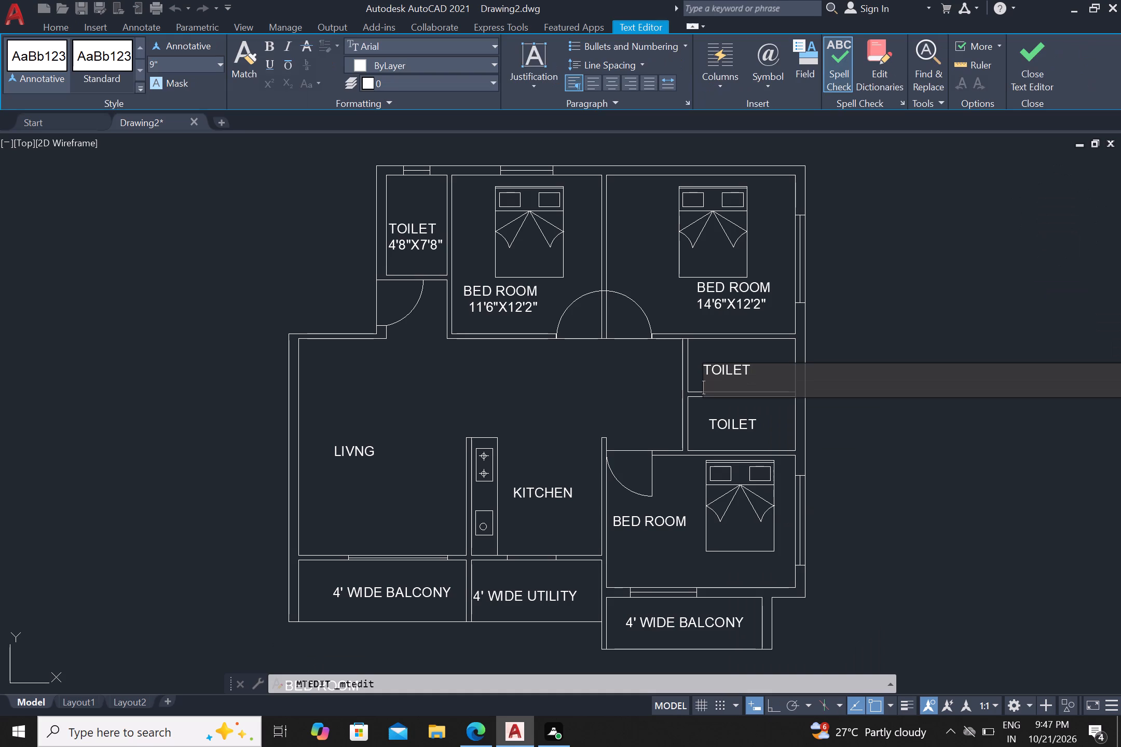
key(space)
key(4)
key(apostrophe)
key(3)
key(shift+quotedbl)
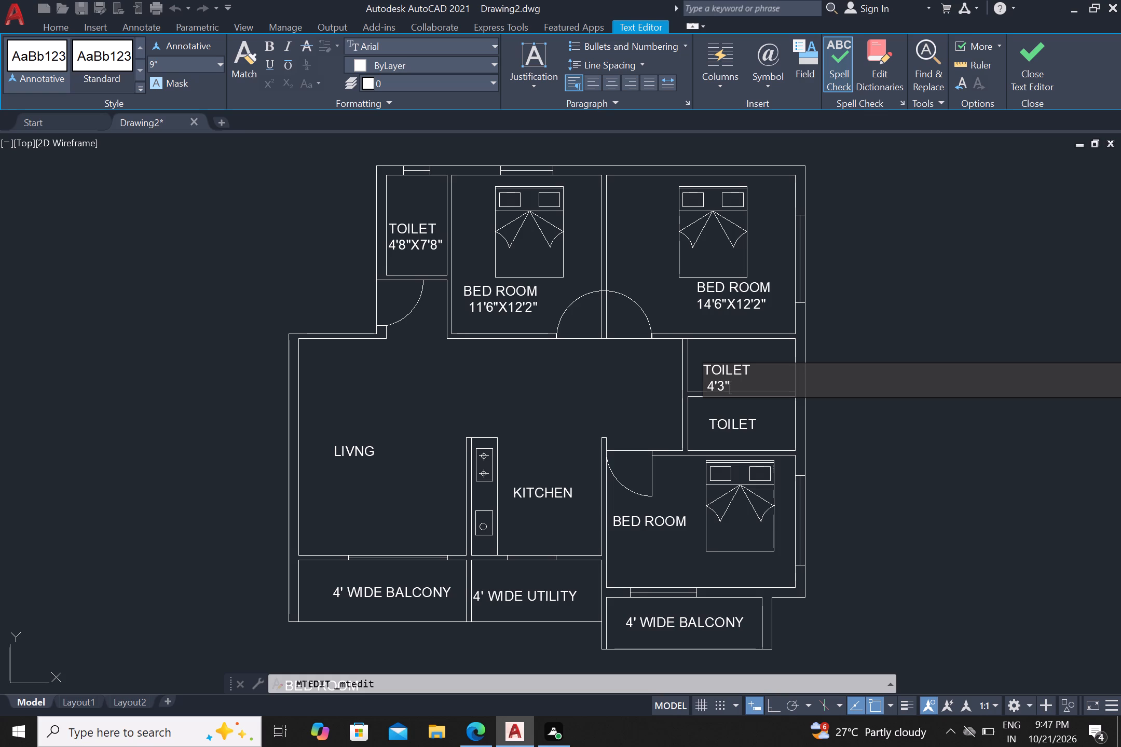
key(x)
text(8')
key(3)
key(apostrophe)
key(BackSpace)
key(shift+quotedbl)
click(923, 475)
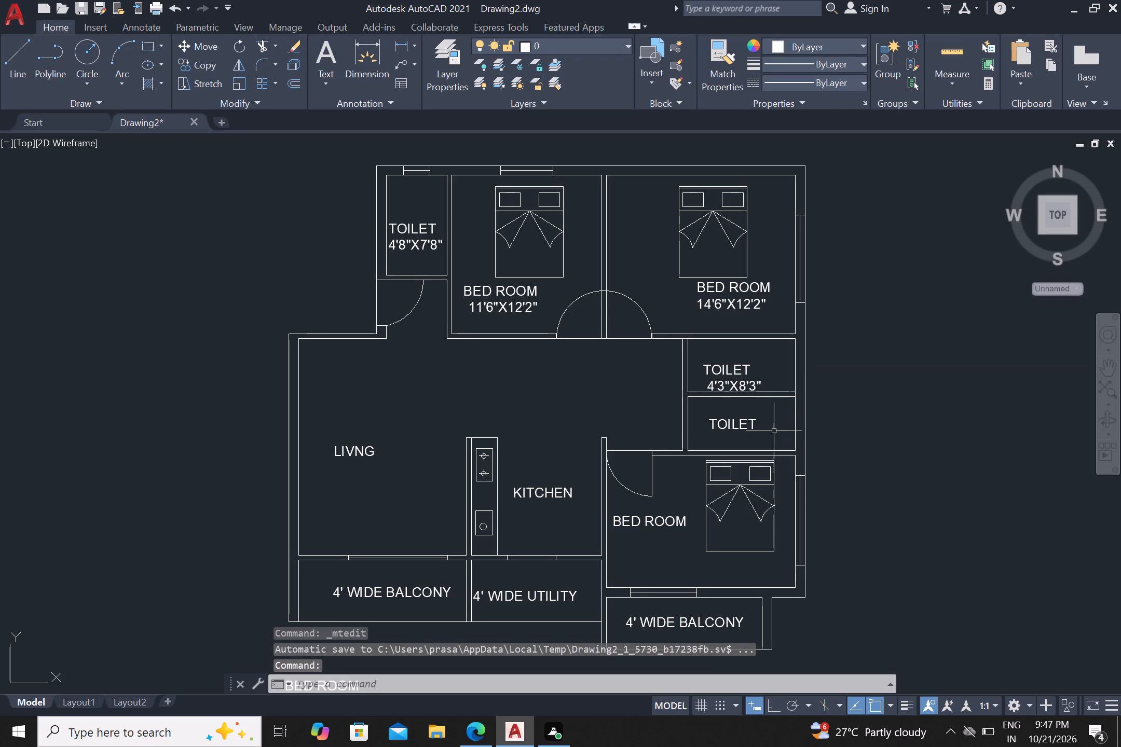
Move the TOILET label in the lower of the two stacked toilets up by about 9".
click(739, 427)
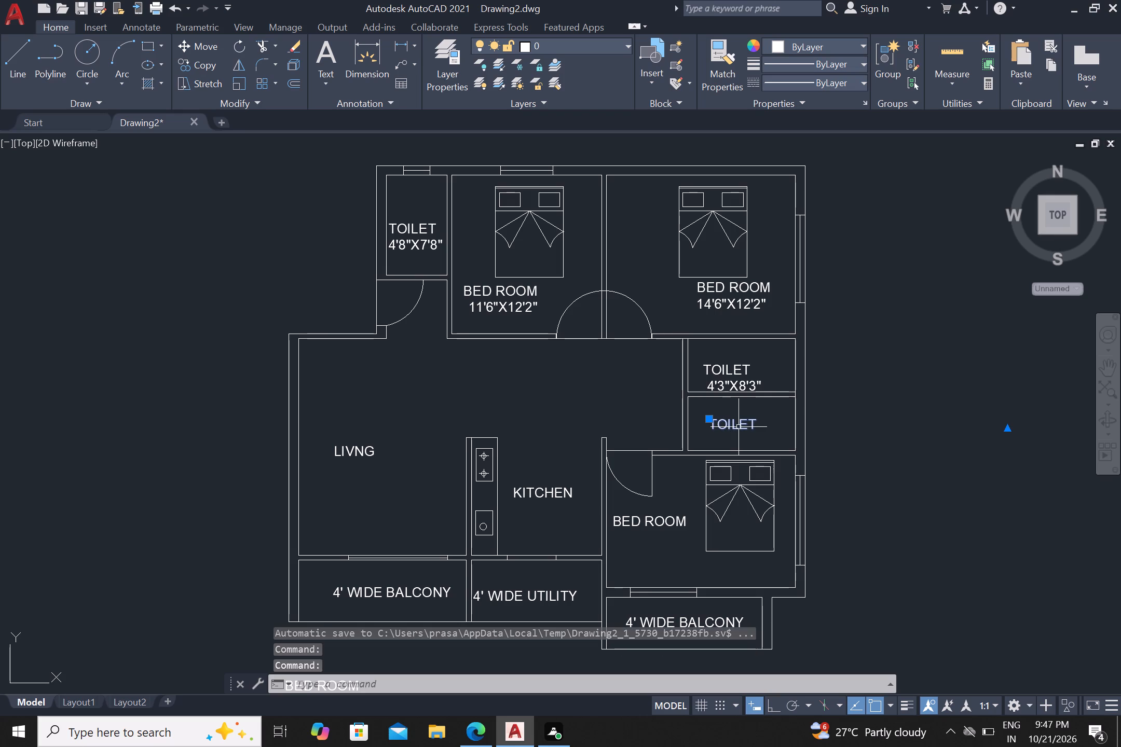
key(m)
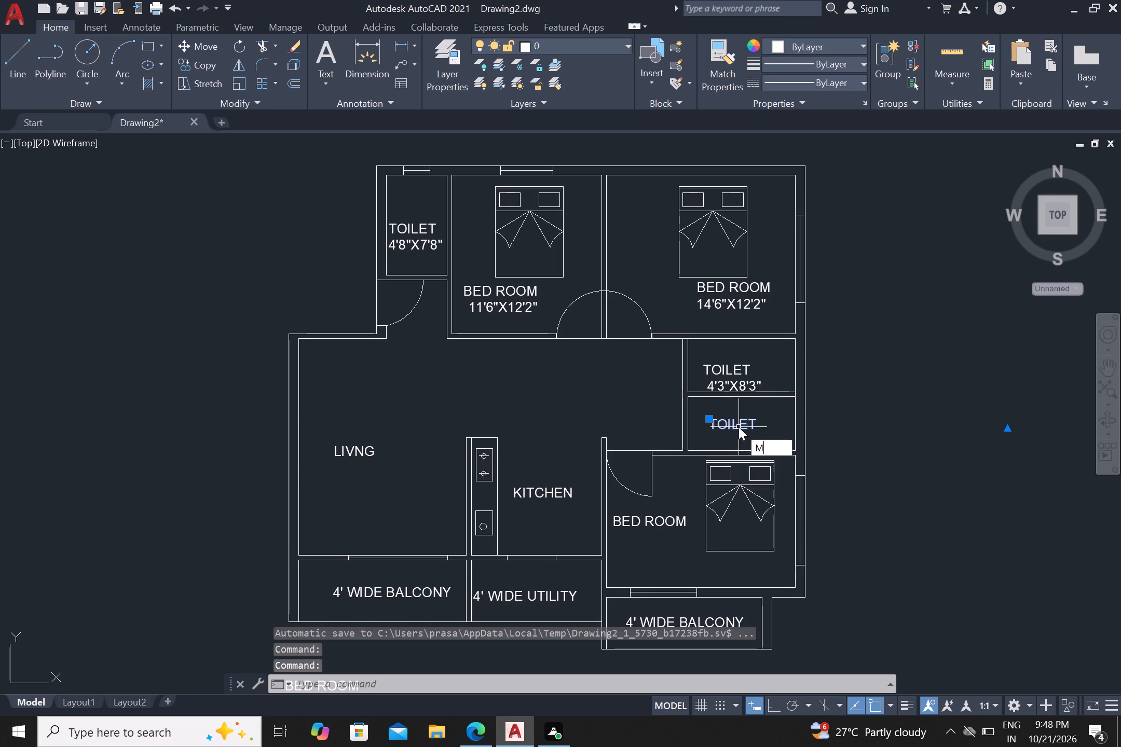
key(Return)
click(739, 427)
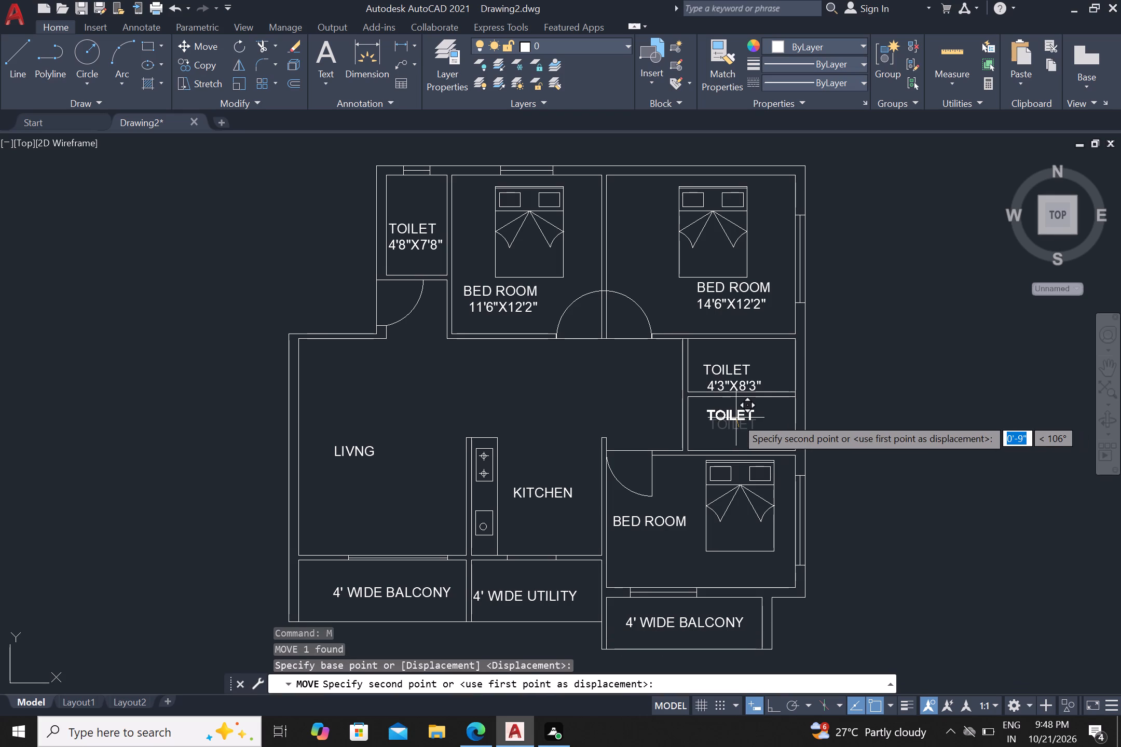
click(736, 418)
Add the room size 4'3"X8'3" as a second line under the TOILET label in the lower of the two stacked toilets.
click(735, 417)
right_click(735, 417)
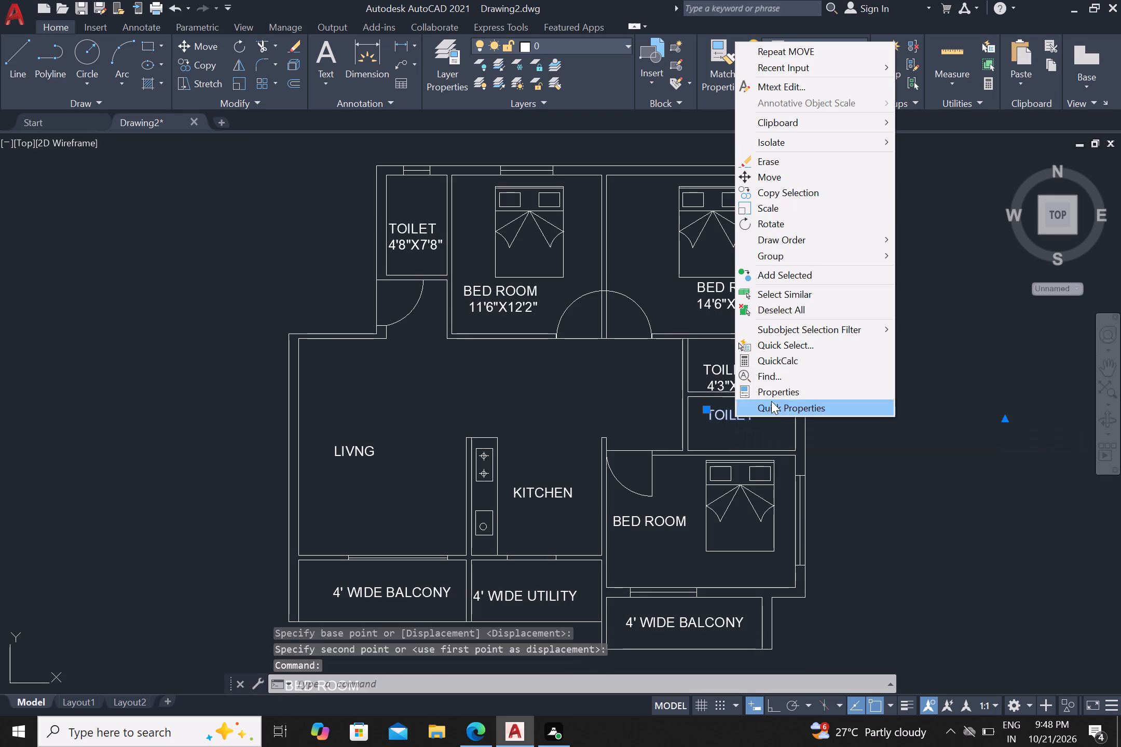
click(816, 91)
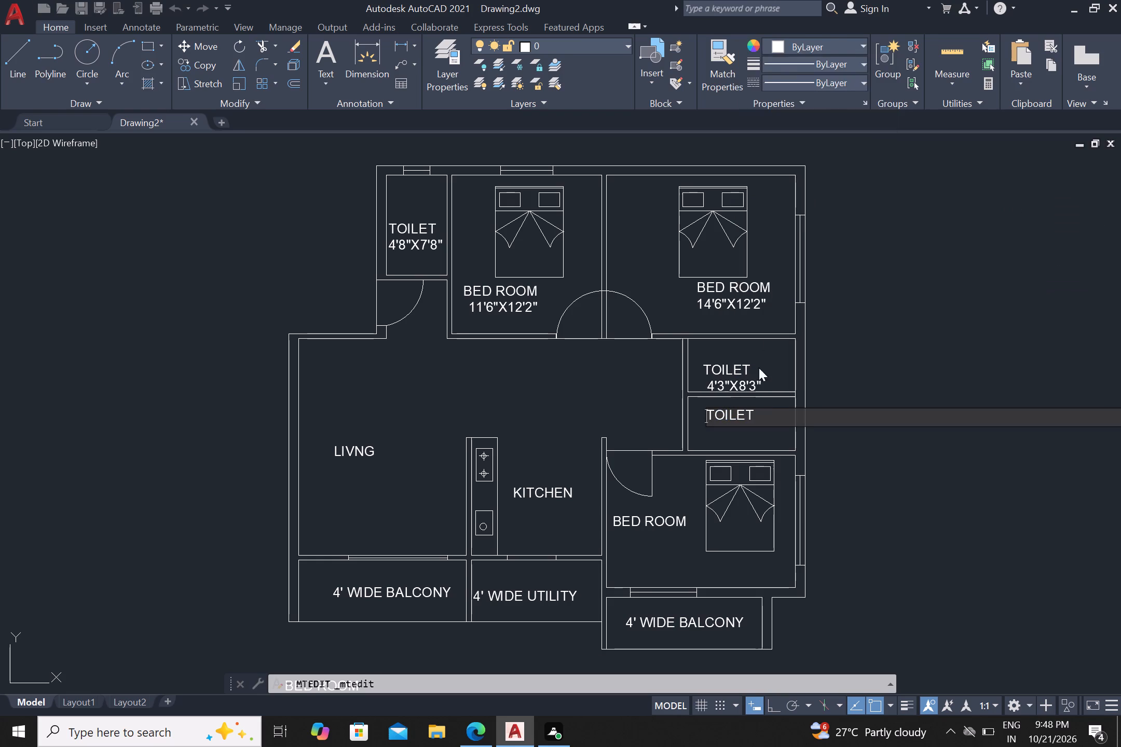
click(758, 414)
key(Return)
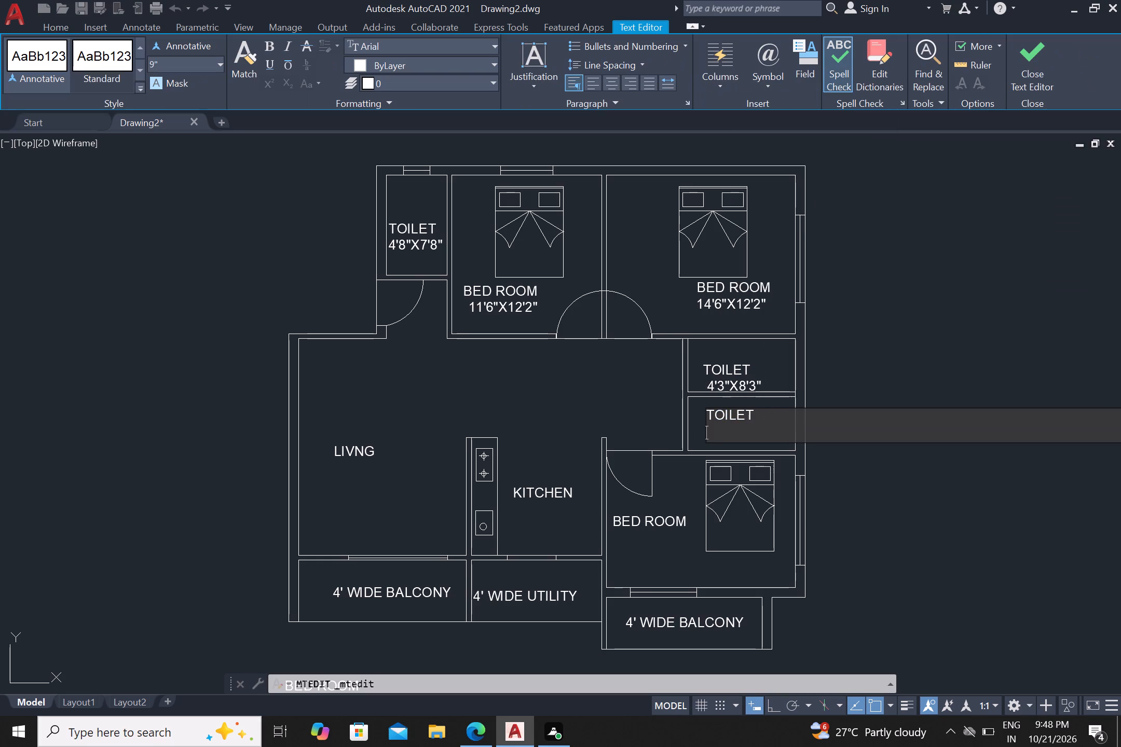
key(space)
key(4)
key(apostrophe)
key(3)
key(shift+quotedbl)
key(x)
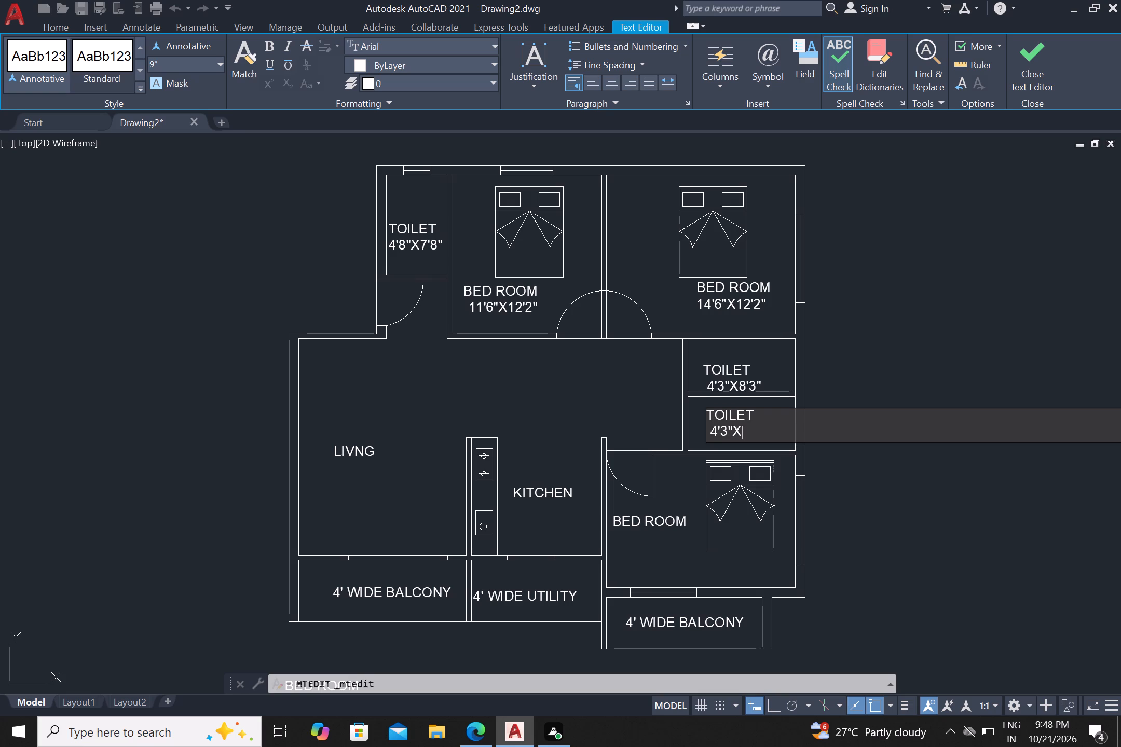
key(8)
key(apostrophe)
key(3)
key(shift+quotedbl)
click(916, 500)
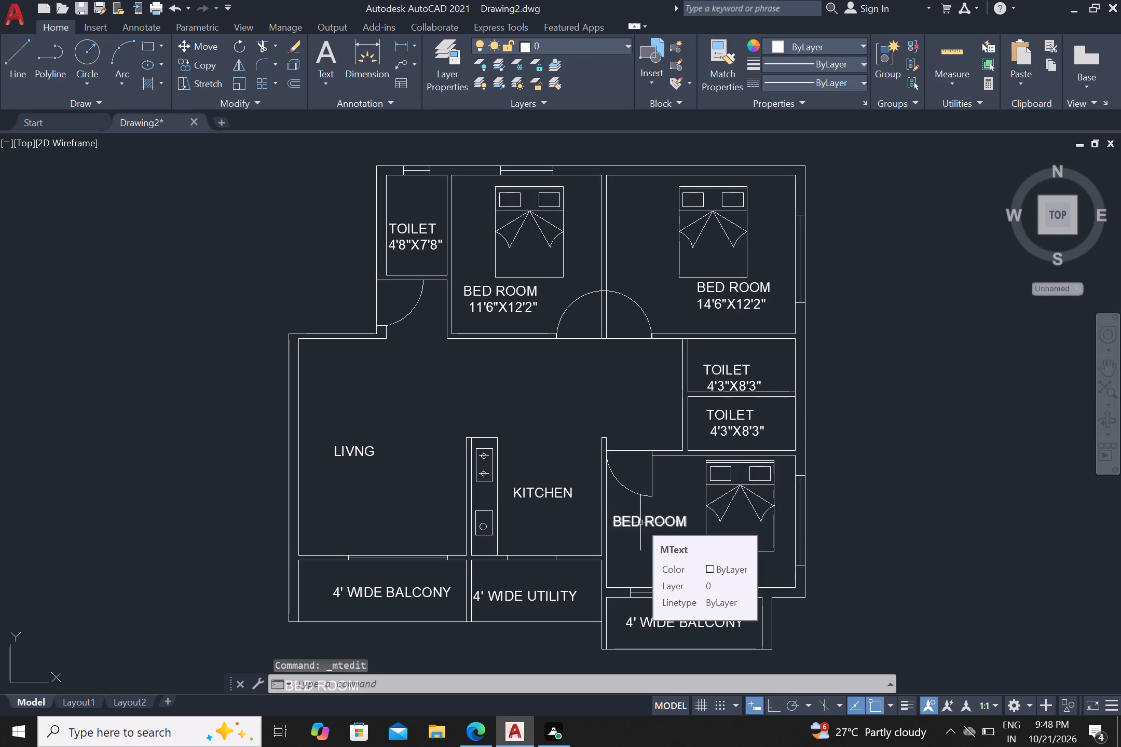
Add the room size 14'6"X10'2" as a second line under the BED ROOM label in the plan's lower-right bedroom.
click(663, 523)
right_click(662, 523)
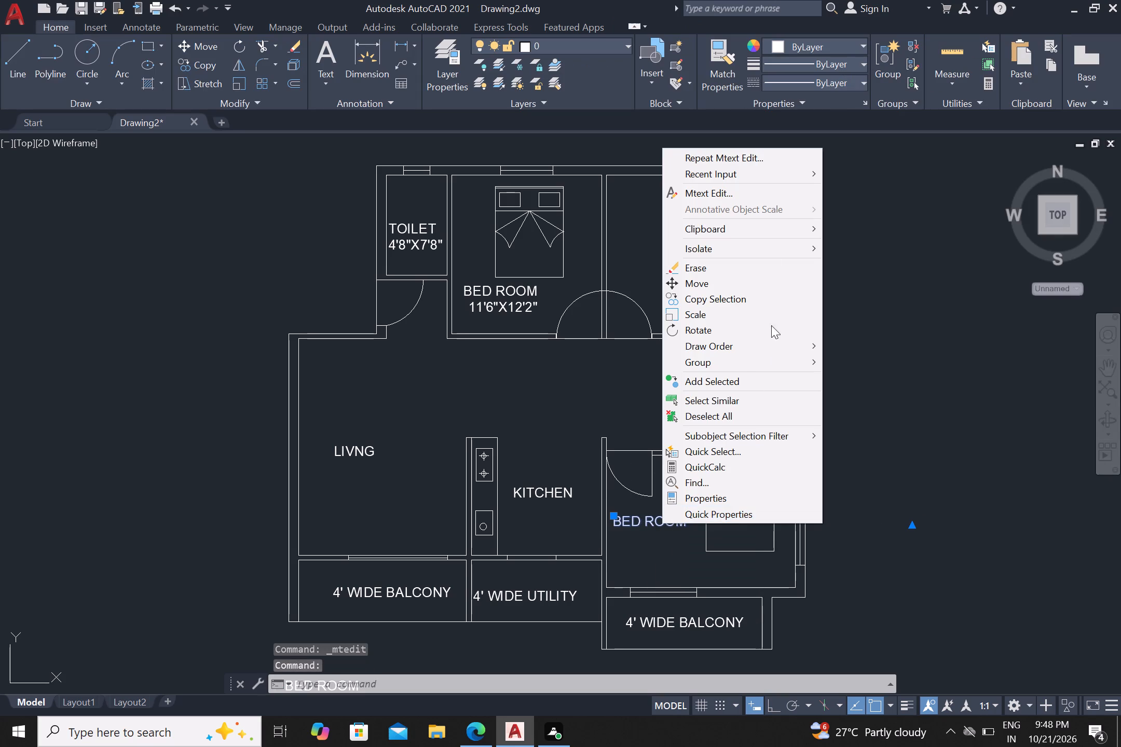
click(752, 198)
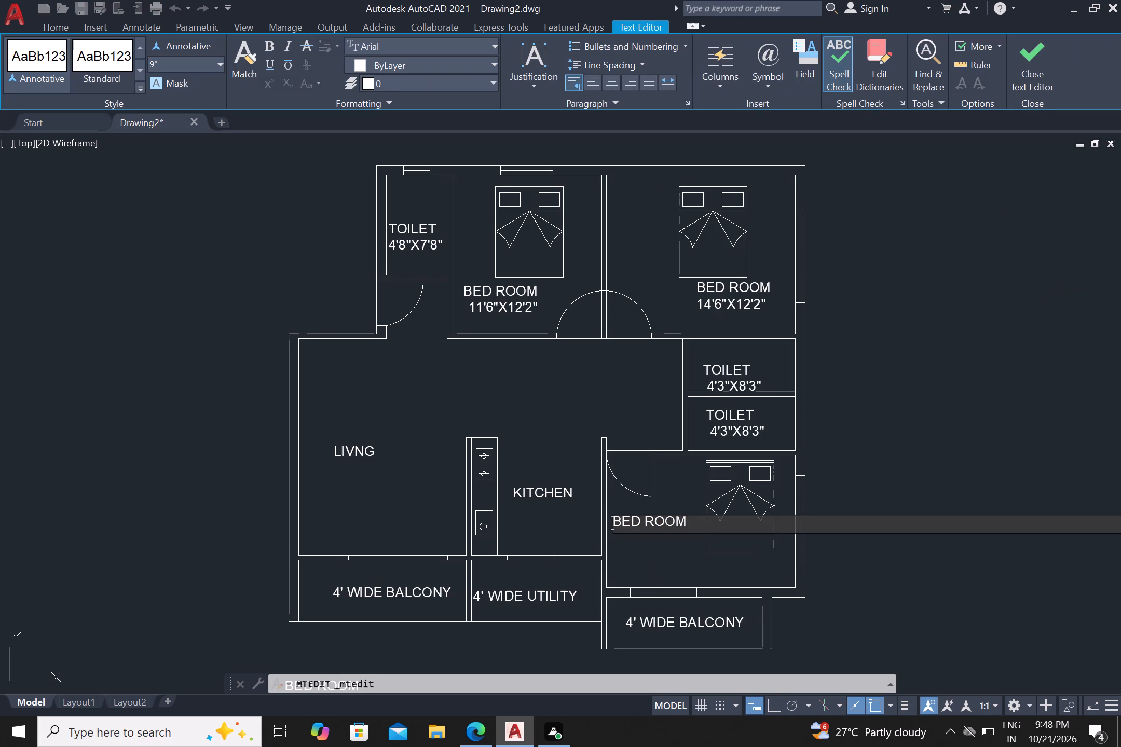
click(693, 522)
key(Return)
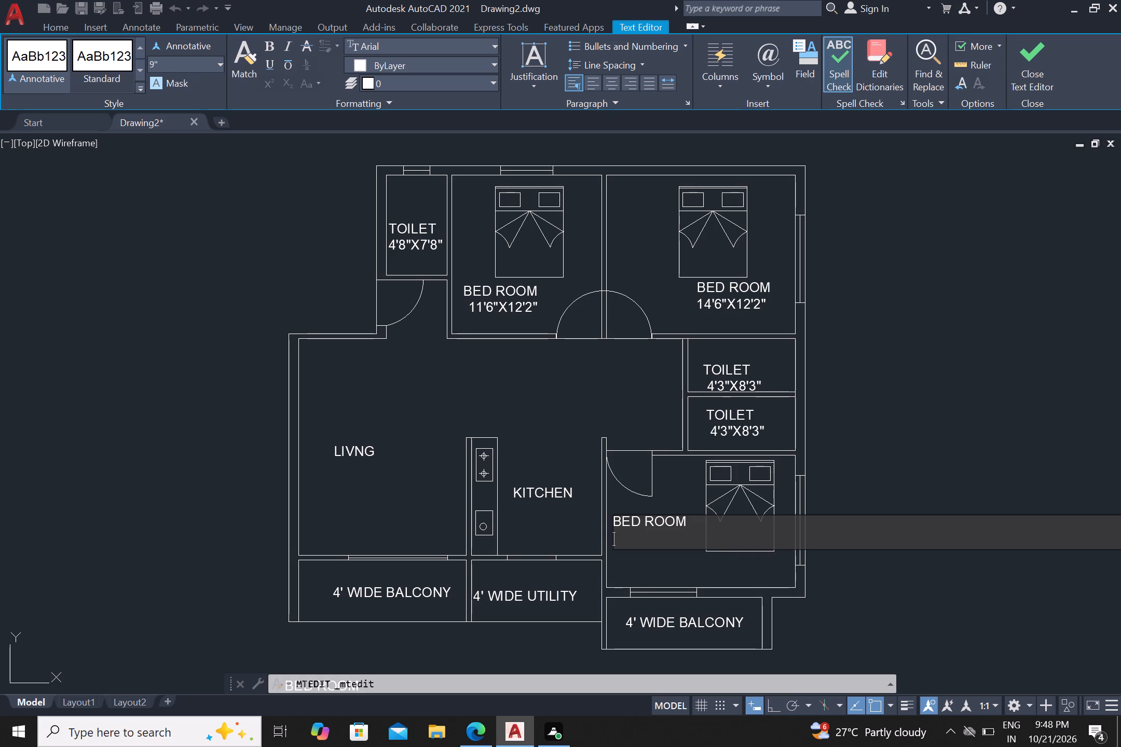
key(space)
text(14)
key(apostrophe)
key(6)
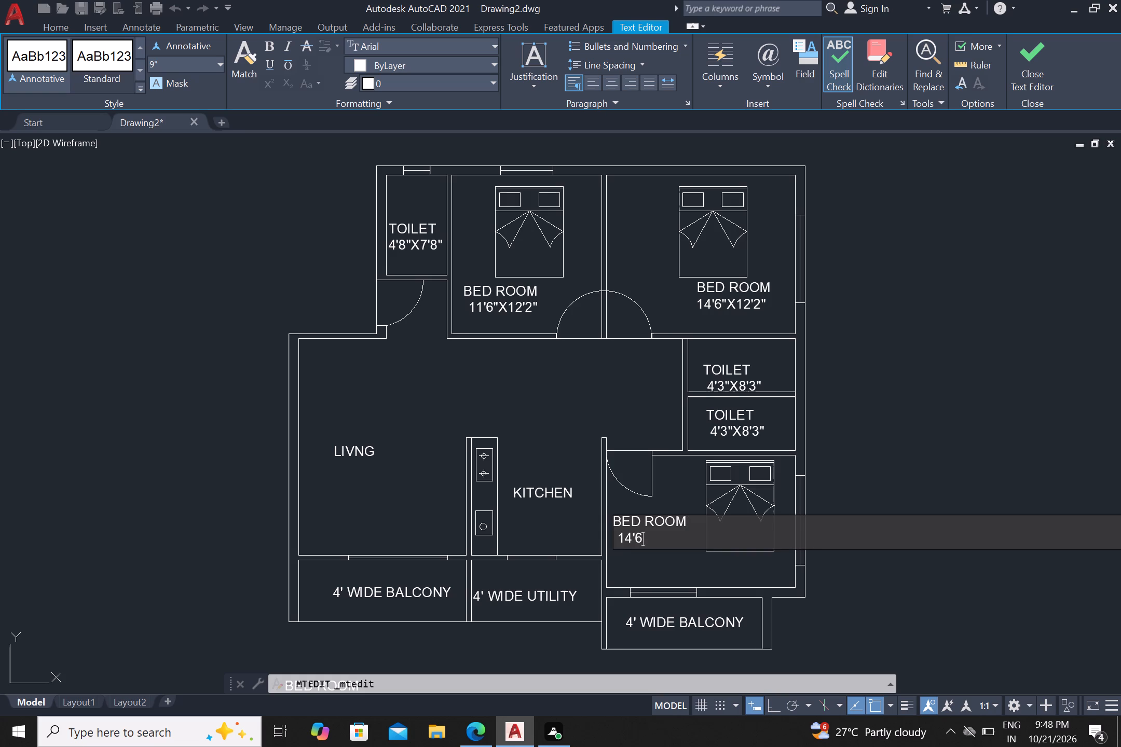
key(shift+quotedbl)
key(x)
key(1)
text(0')
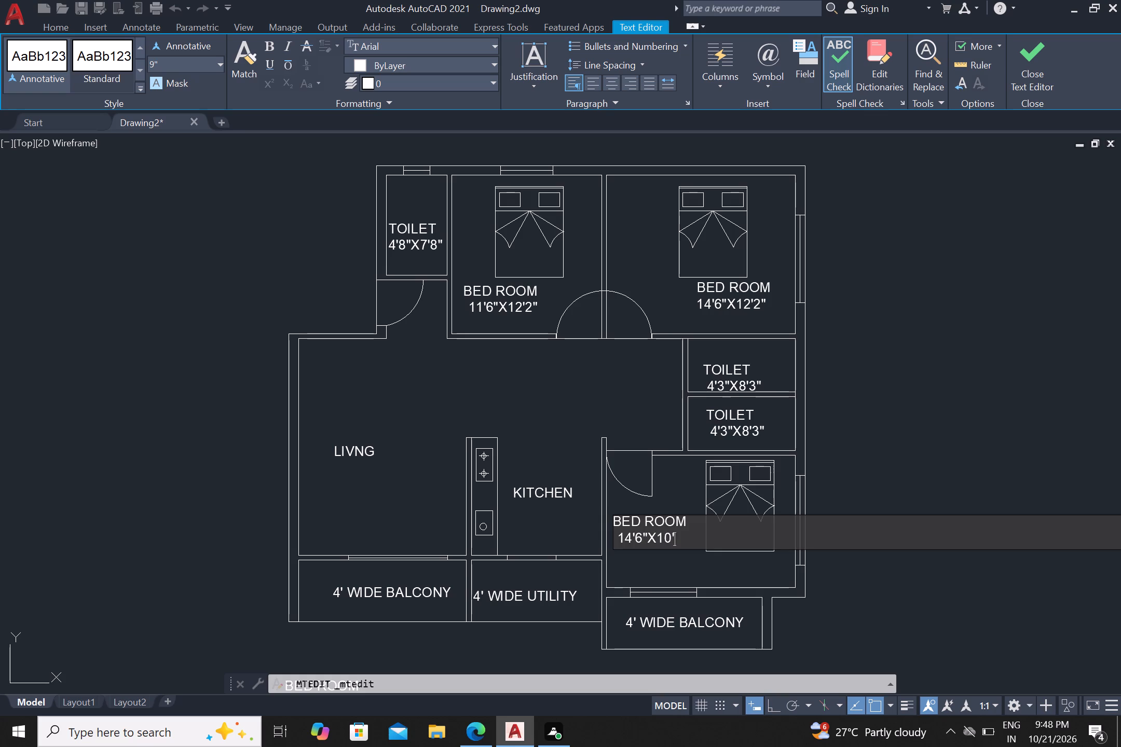
key(2)
key(shift+quotedbl)
click(967, 654)
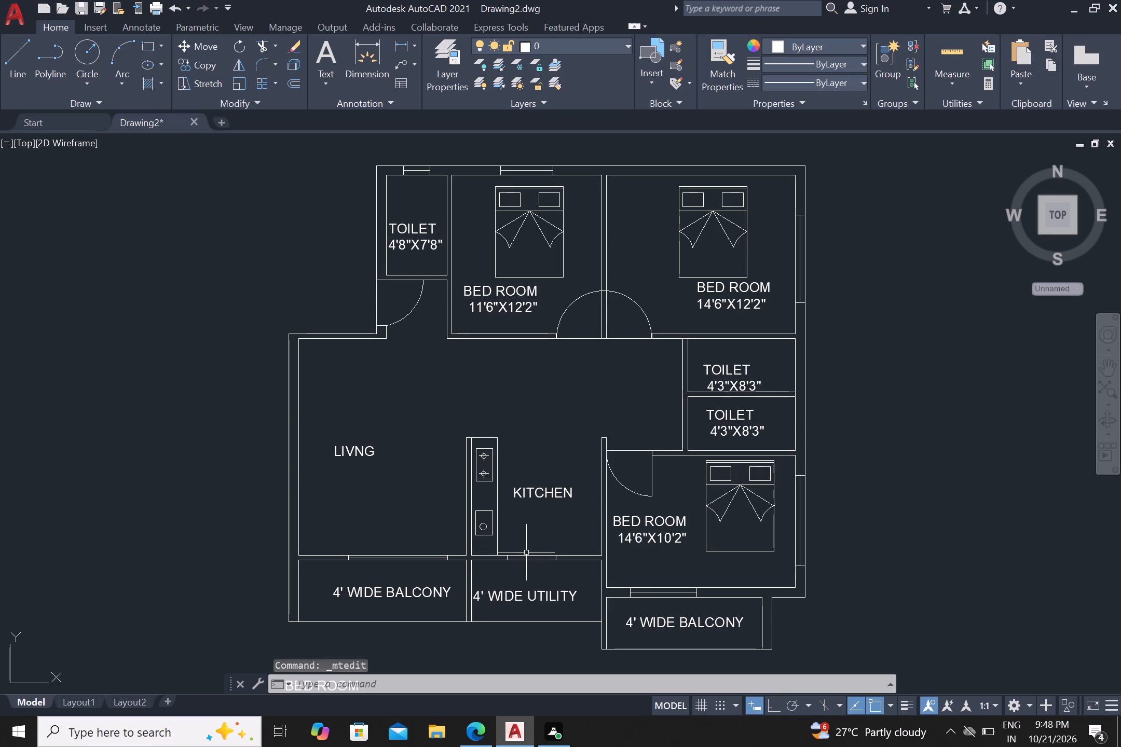
Add the room size 10'0"X17'4" as a second line under the KITCHEN label.
click(528, 497)
right_click(528, 497)
click(630, 170)
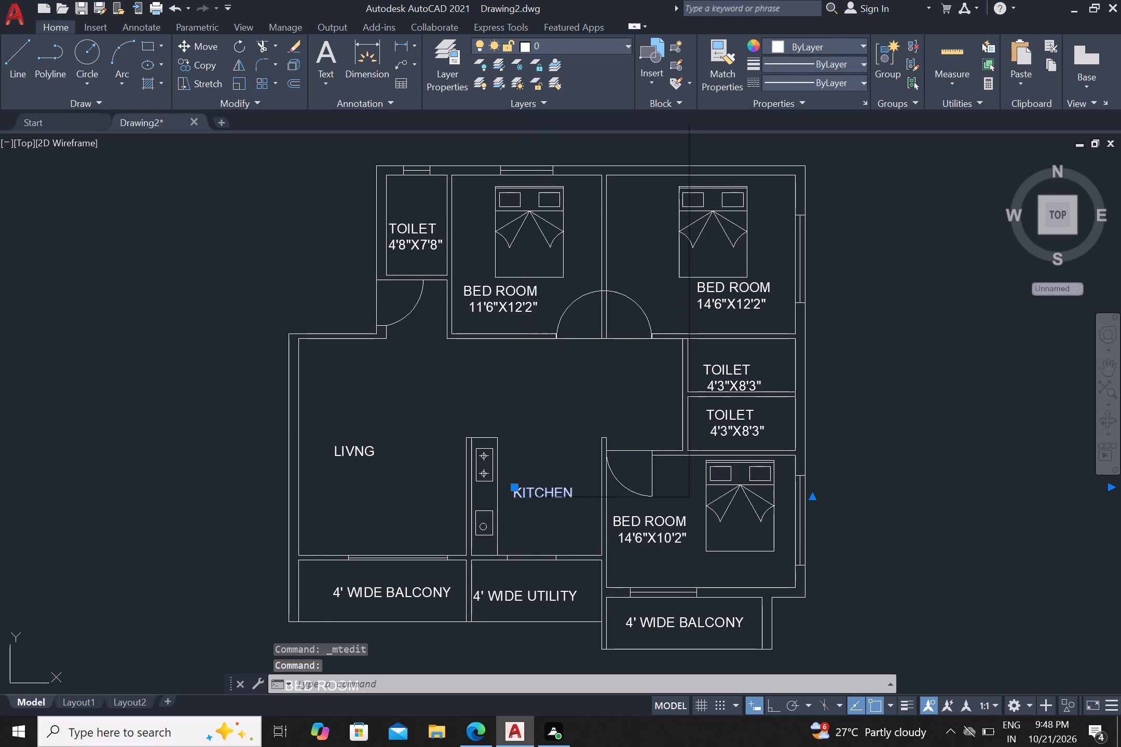
click(582, 496)
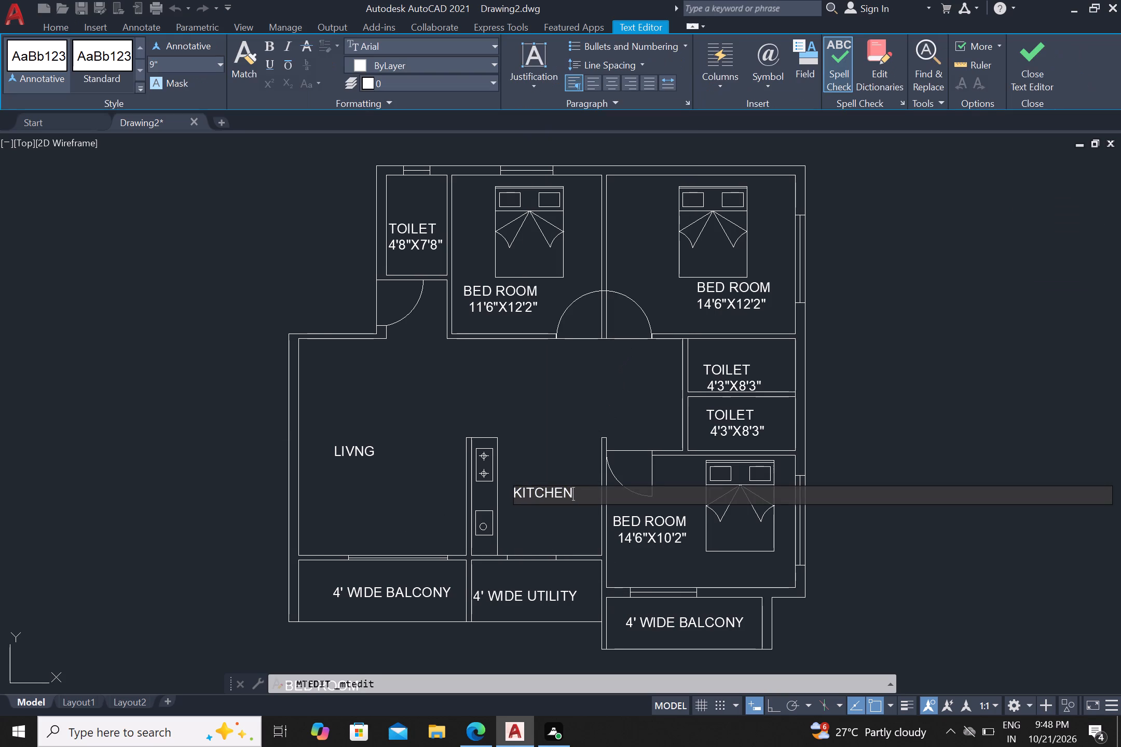
key(Return)
key(1)
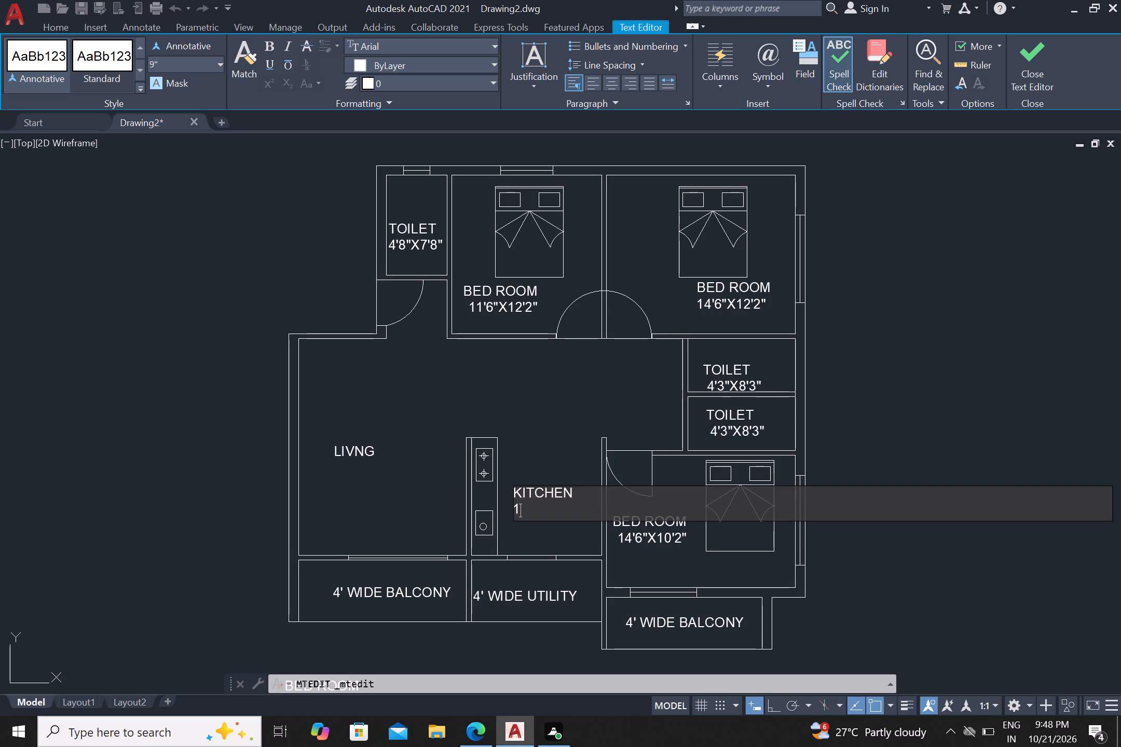
text(0'0)
key(shift+quotedbl)
key(x)
key(1)
key(7)
key(apostrophe)
key(4)
key(shift+quotedbl)
click(949, 609)
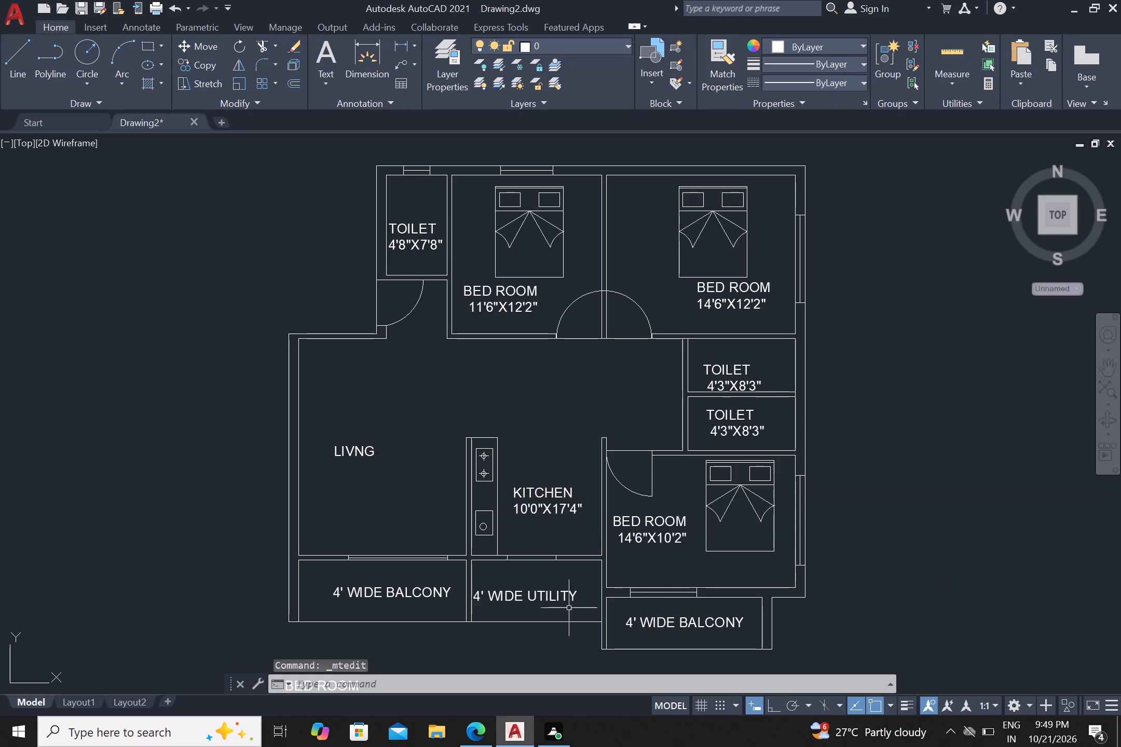
Add the room size 12'11'X16'8" as a second line under the LIVNG label.
click(355, 456)
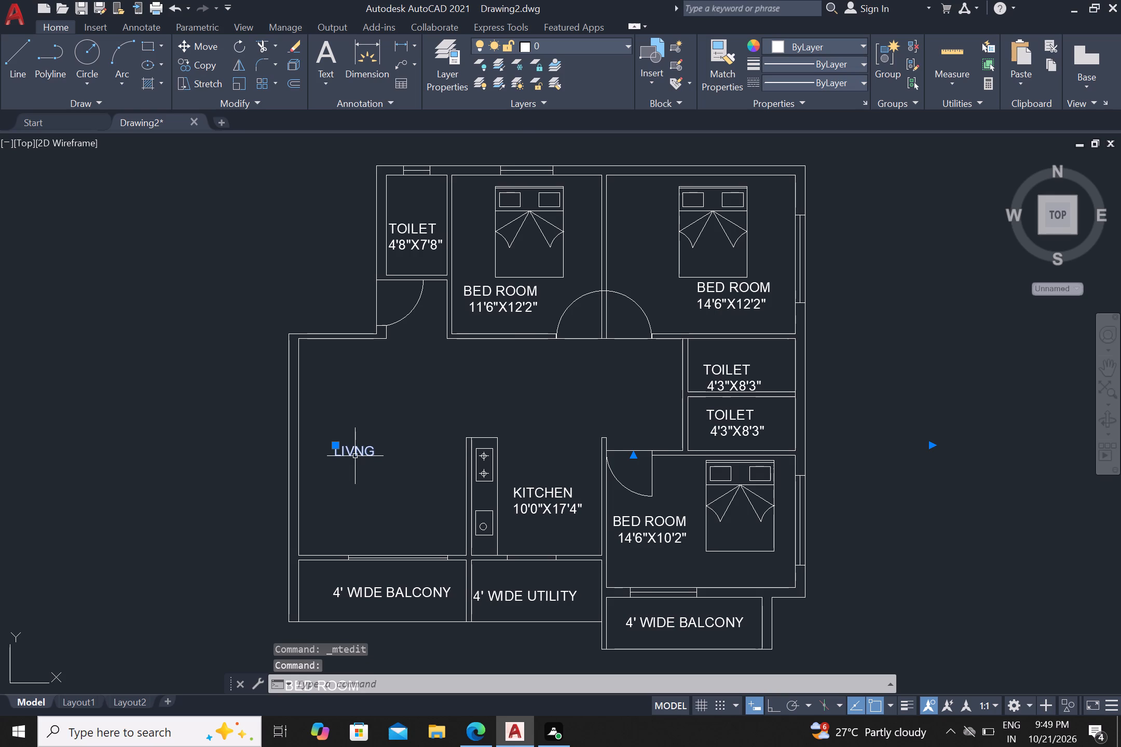
right_click(355, 456)
click(487, 126)
click(382, 448)
key(Return)
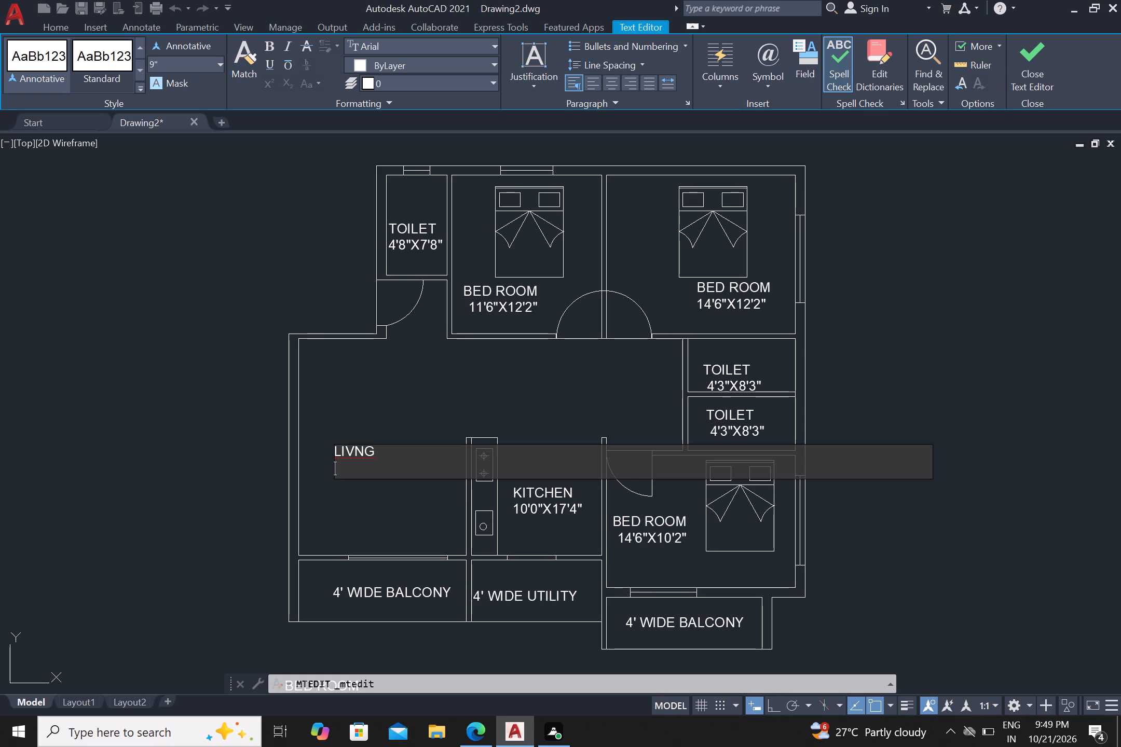
text(12)
key(apostrophe)
text(11)
text('X)
key(1)
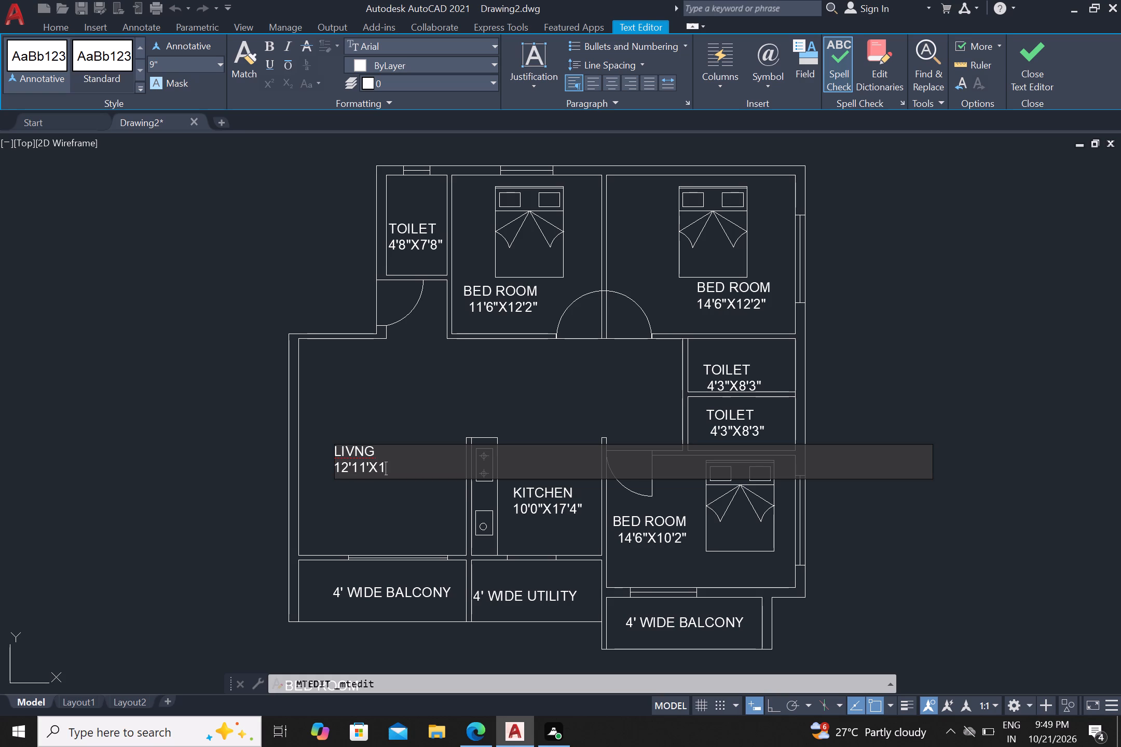
text(6'8)
key(shift+quotedbl)
click(390, 517)
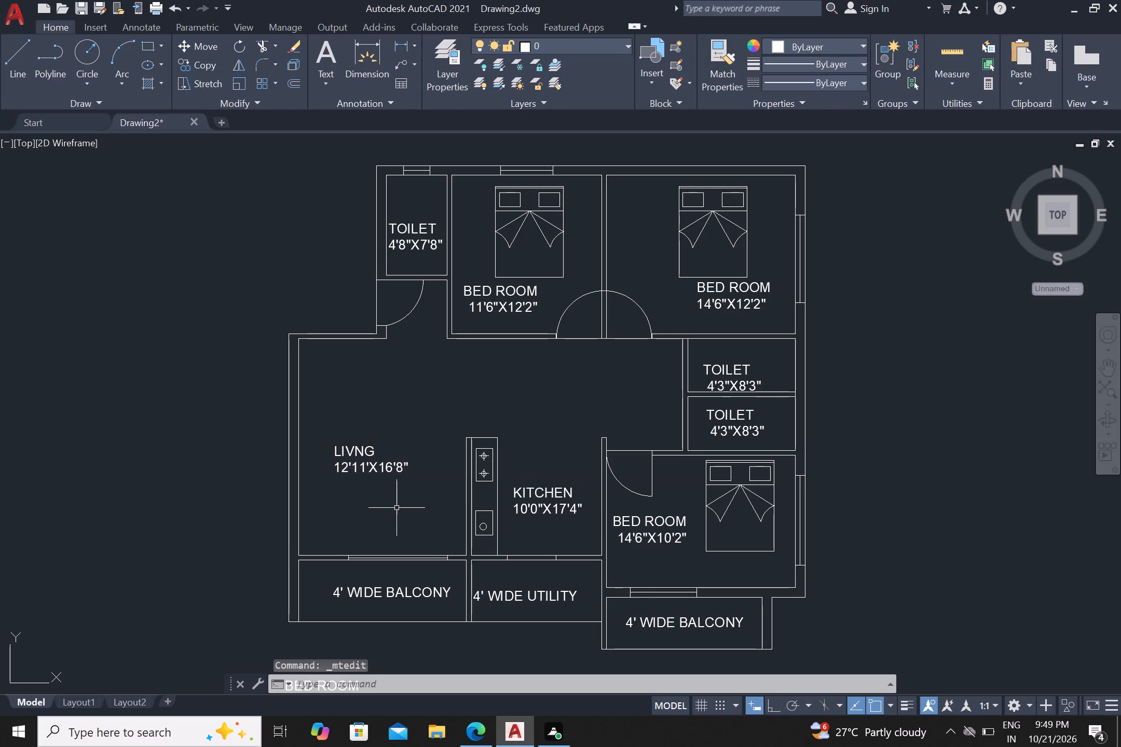
Copy the two-line LIVNG label into the open area between the kitchen and the upper bedrooms.
scroll(472, 445, down, 1)
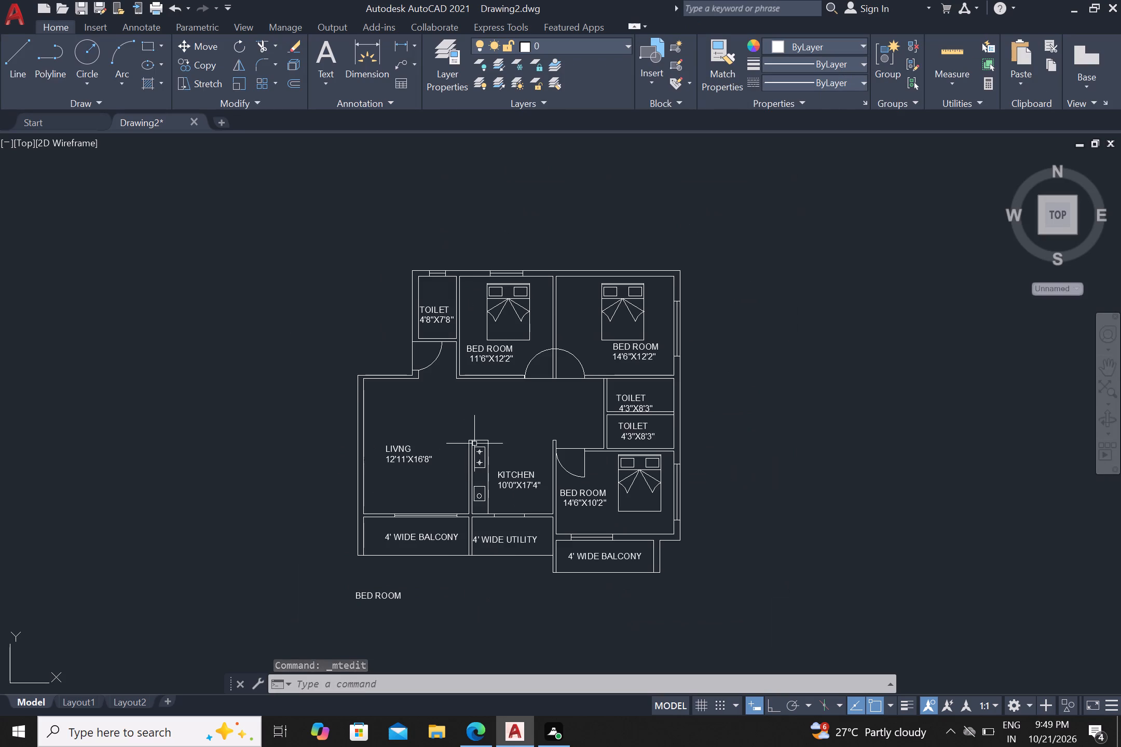
middle_drag(528, 409, 566, 395)
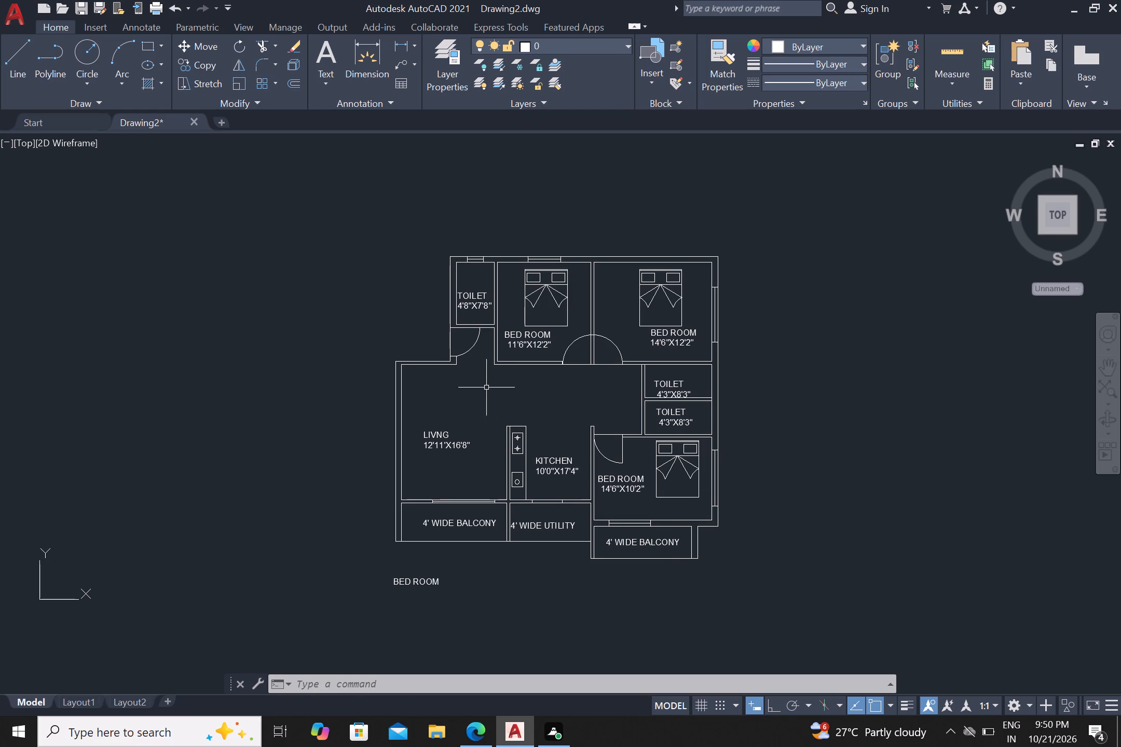
scroll(490, 390, up, 1)
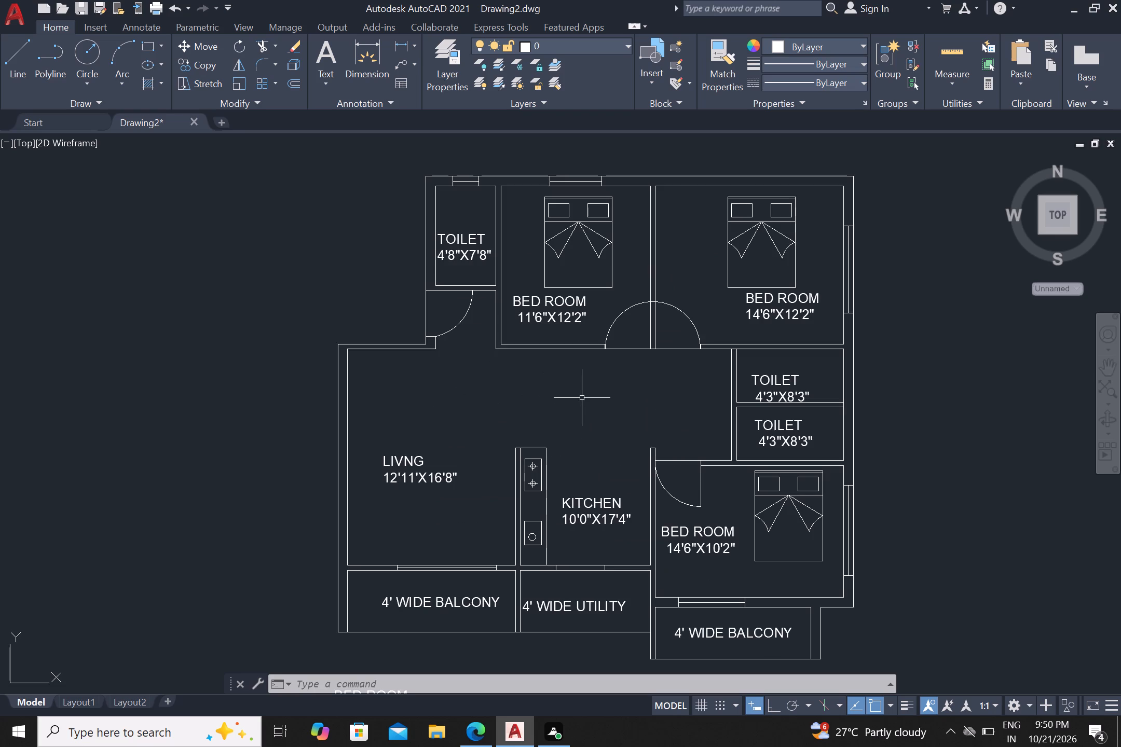
click(401, 463)
key(c)
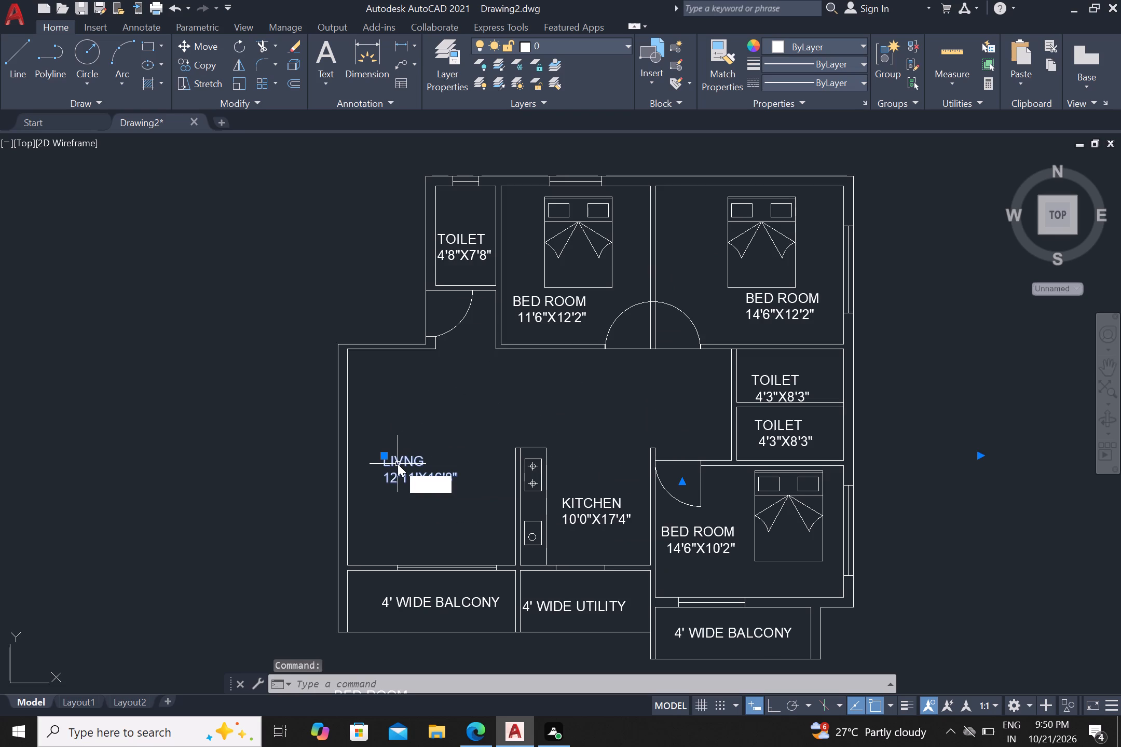
key(o)
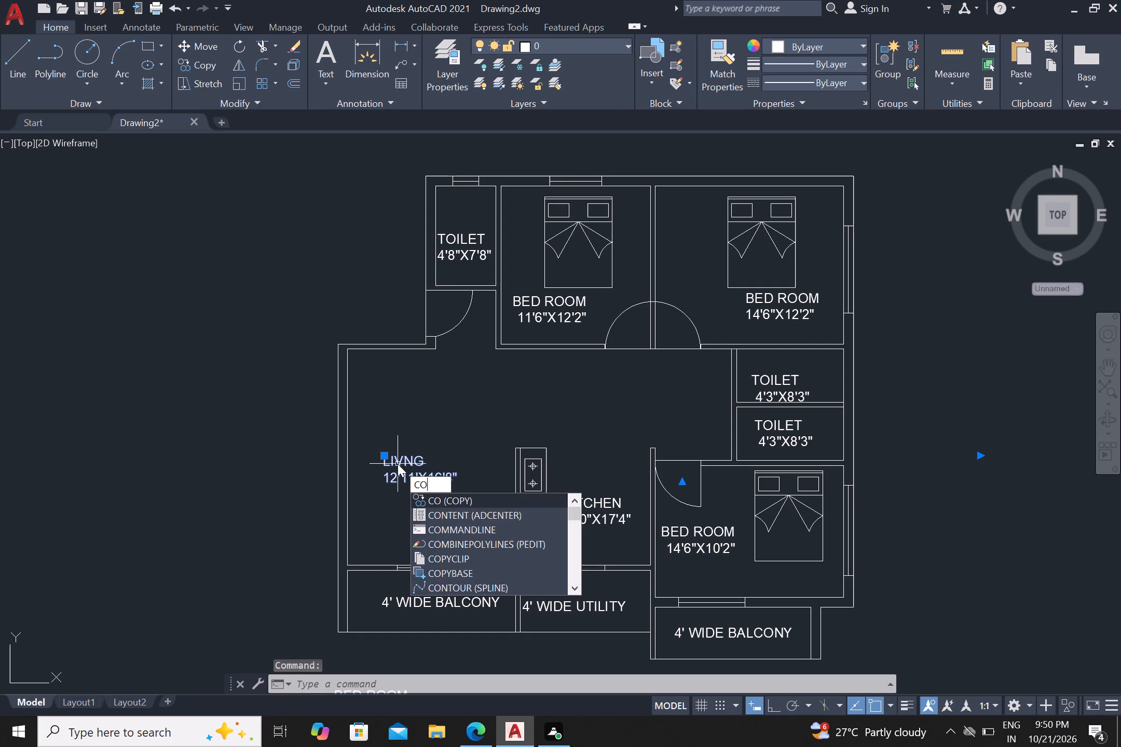
key(Return)
click(398, 464)
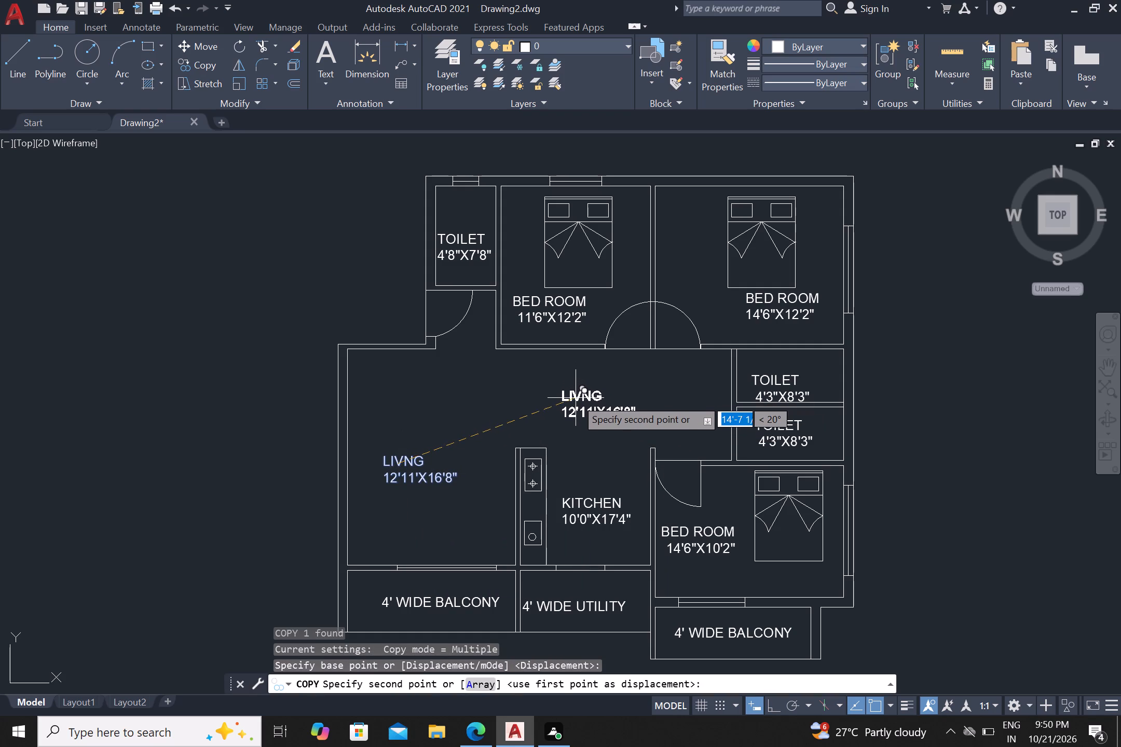
click(578, 399)
key(Escape)
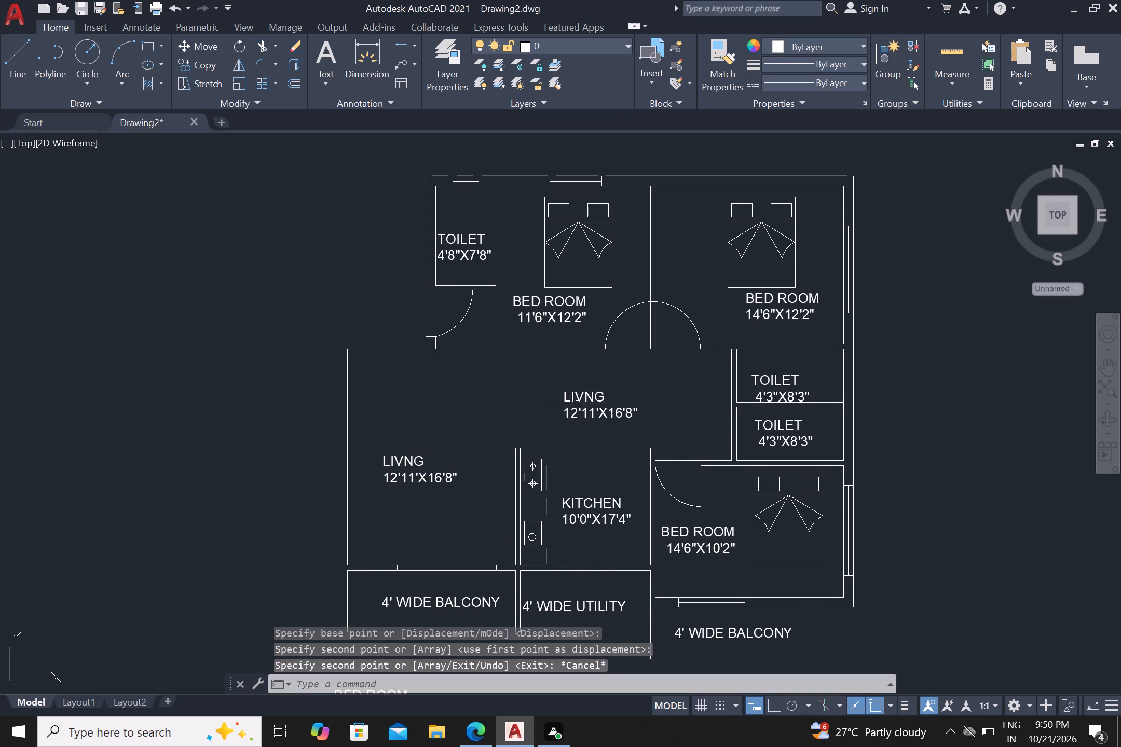
Replace the copied two-line LIVNG label between the kitchen and upper bedrooms with the single-line text DINING.
click(580, 413)
right_click(578, 416)
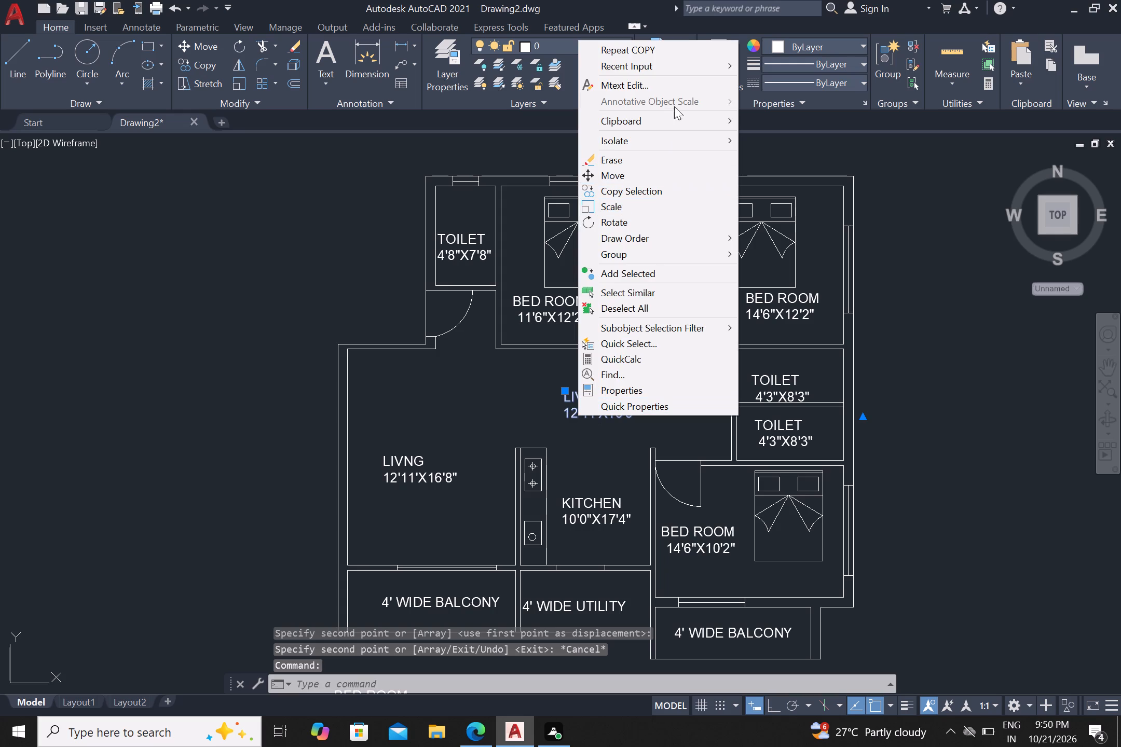
click(666, 84)
click(640, 415)
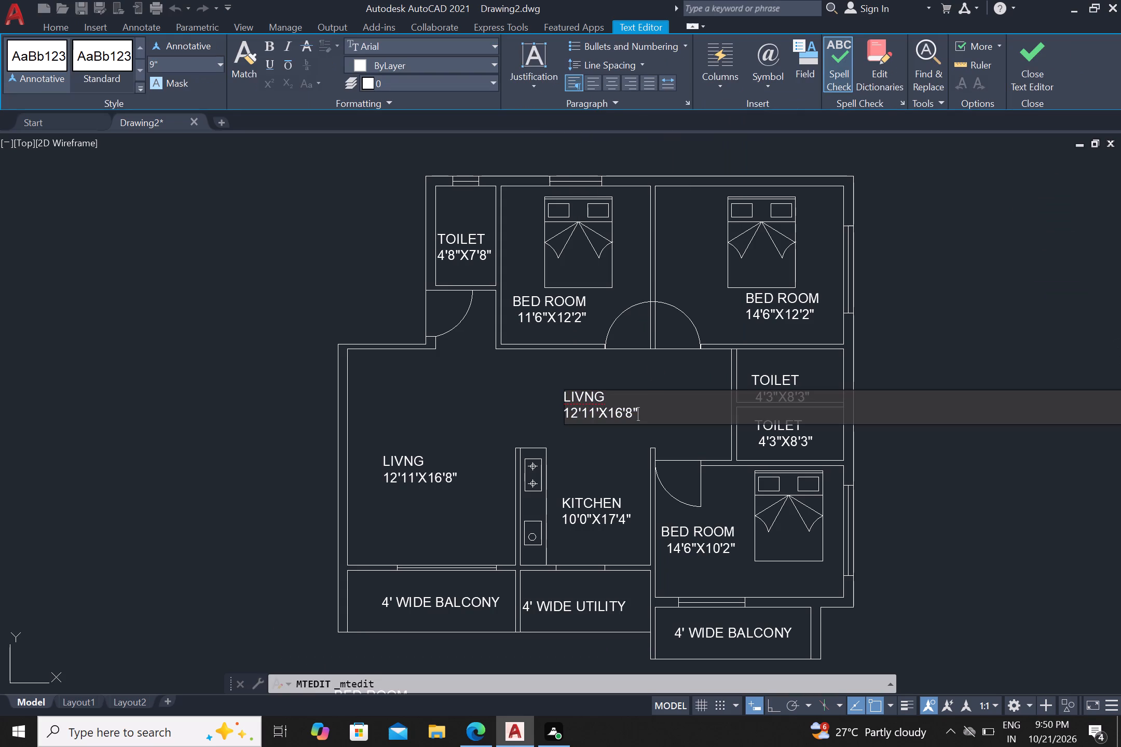
key(BackSpace)
key(BackSpace)
key(BackSpace)
key(BackSpace)
key(BackSpace)
key(BackSpace)
key(BackSpace)
key(BackSpace)
key(BackSpace)
key(BackSpace)
key(BackSpace)
key(BackSpace)
click(628, 393)
key(BackSpace)
key(BackSpace)
key(BackSpace)
key(BackSpace)
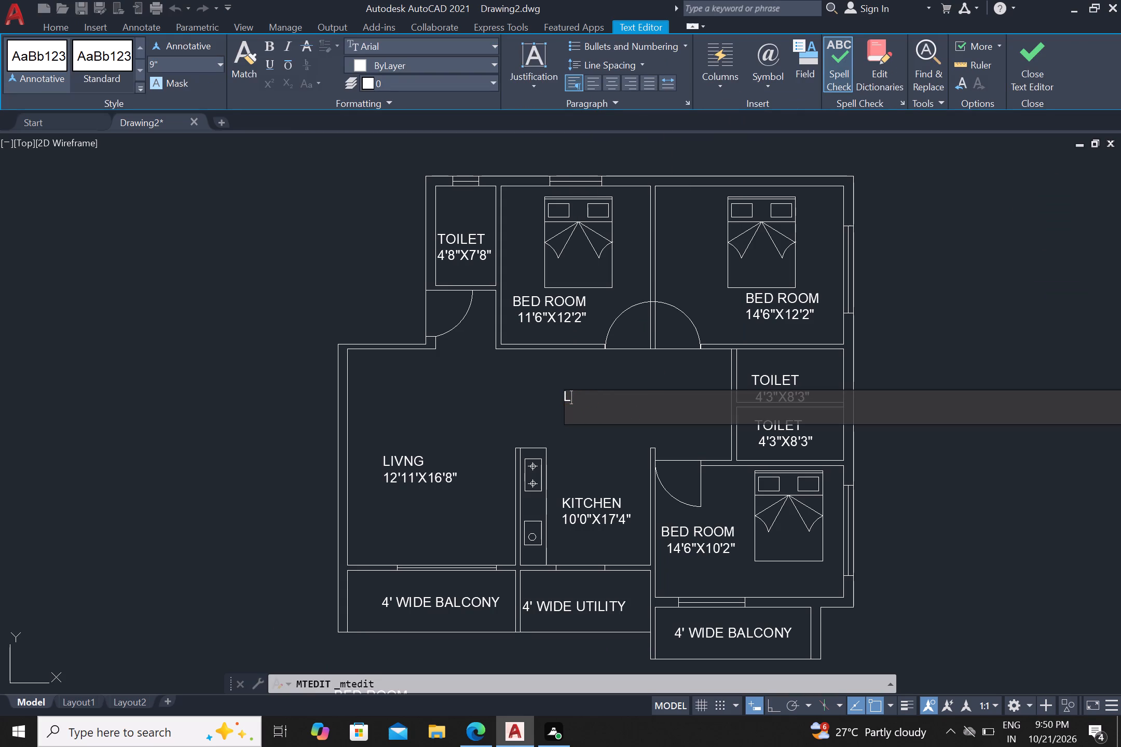
key(BackSpace)
text(DININ)
key(g)
drag(548, 454, 535, 455)
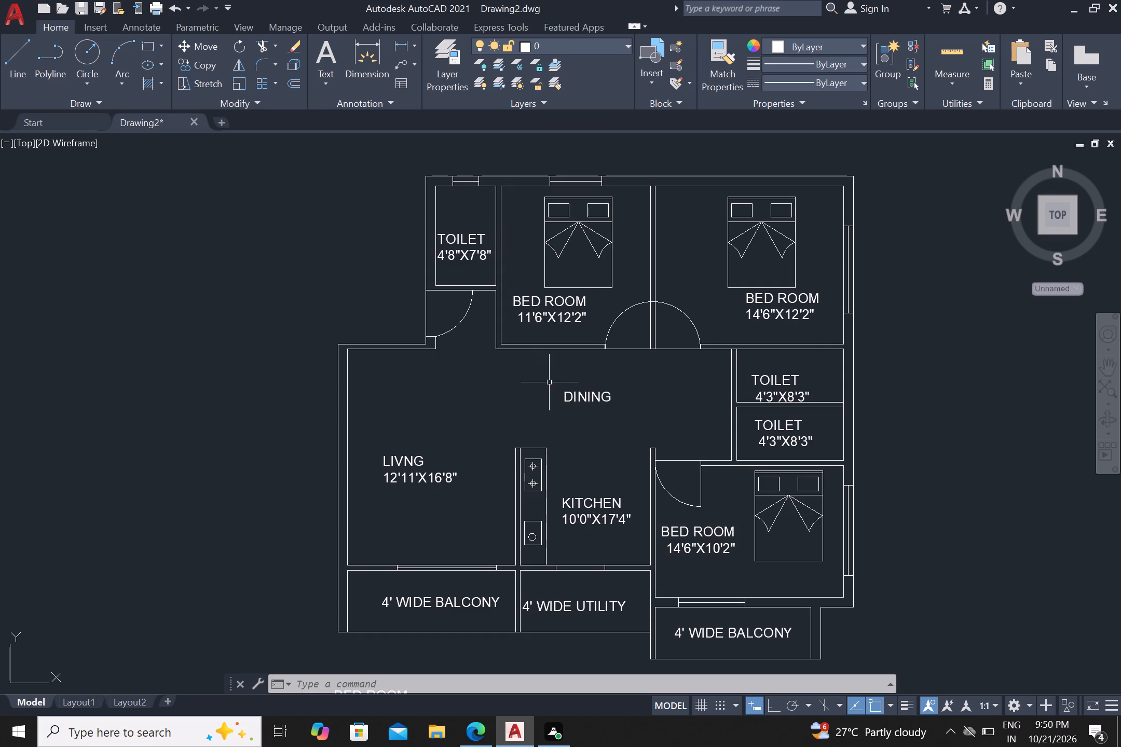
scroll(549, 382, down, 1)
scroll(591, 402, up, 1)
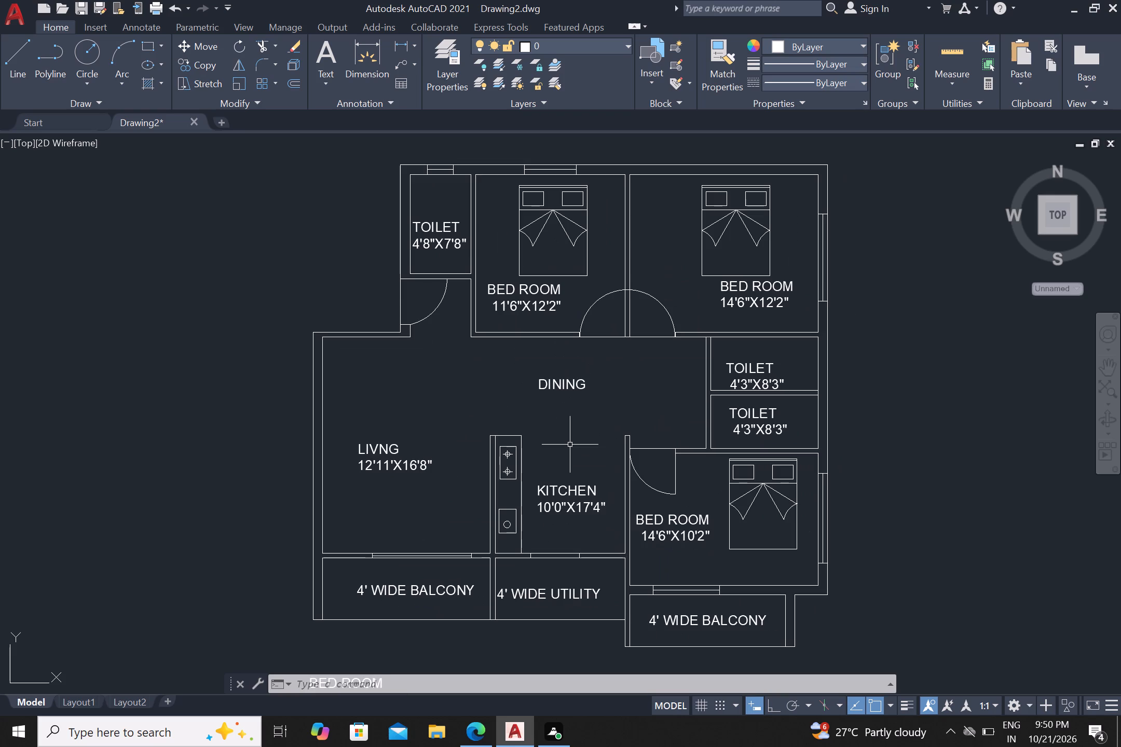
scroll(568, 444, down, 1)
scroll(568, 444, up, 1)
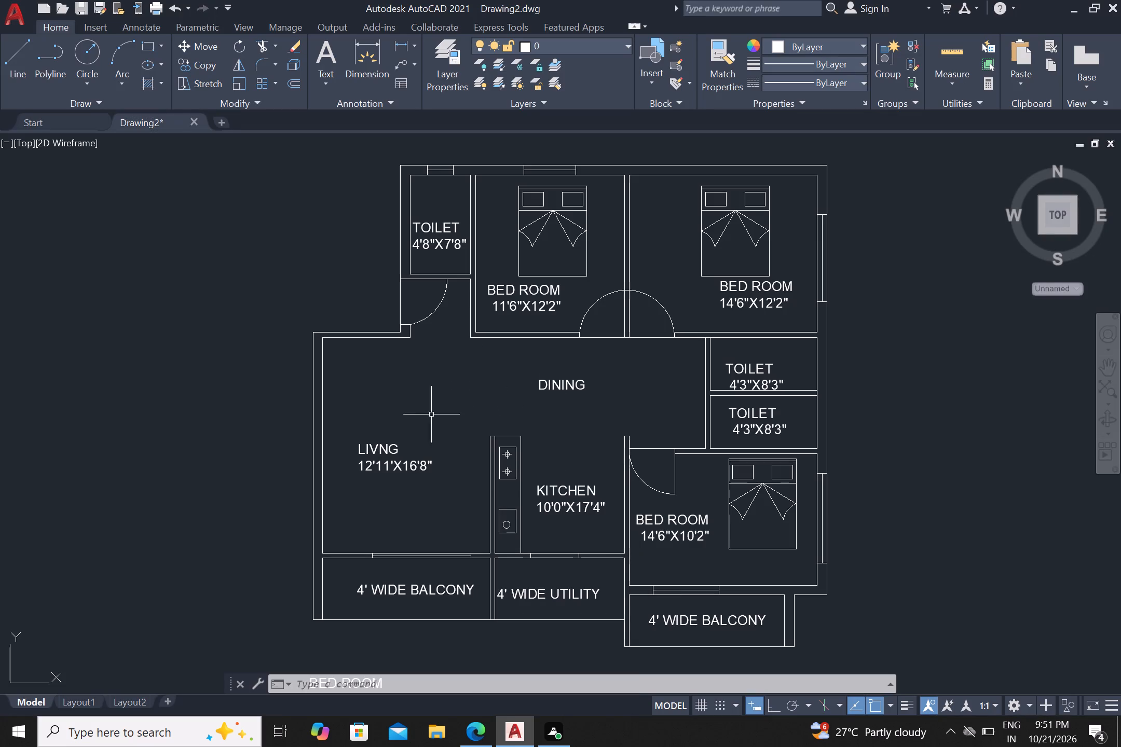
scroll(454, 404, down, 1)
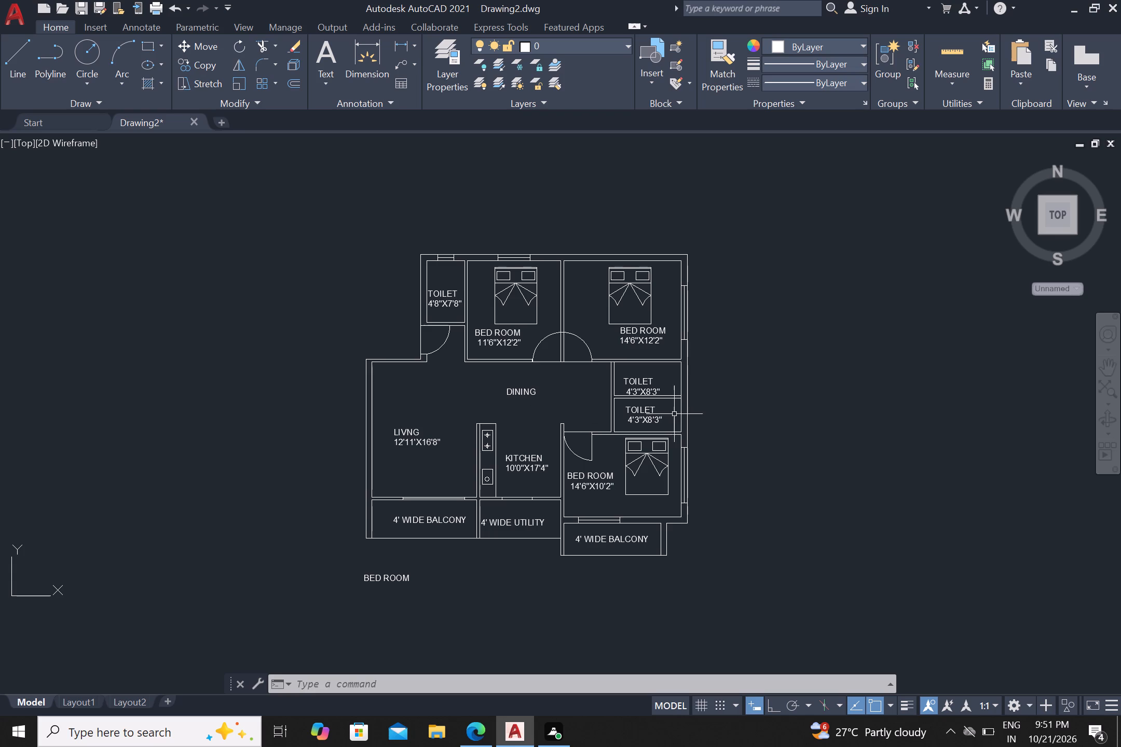
With Ortho on, draw connected lines by the stacked toilets' outer wall: about 12'-7" down, about 4'-6" outward to the right.
scroll(677, 410, up, 1)
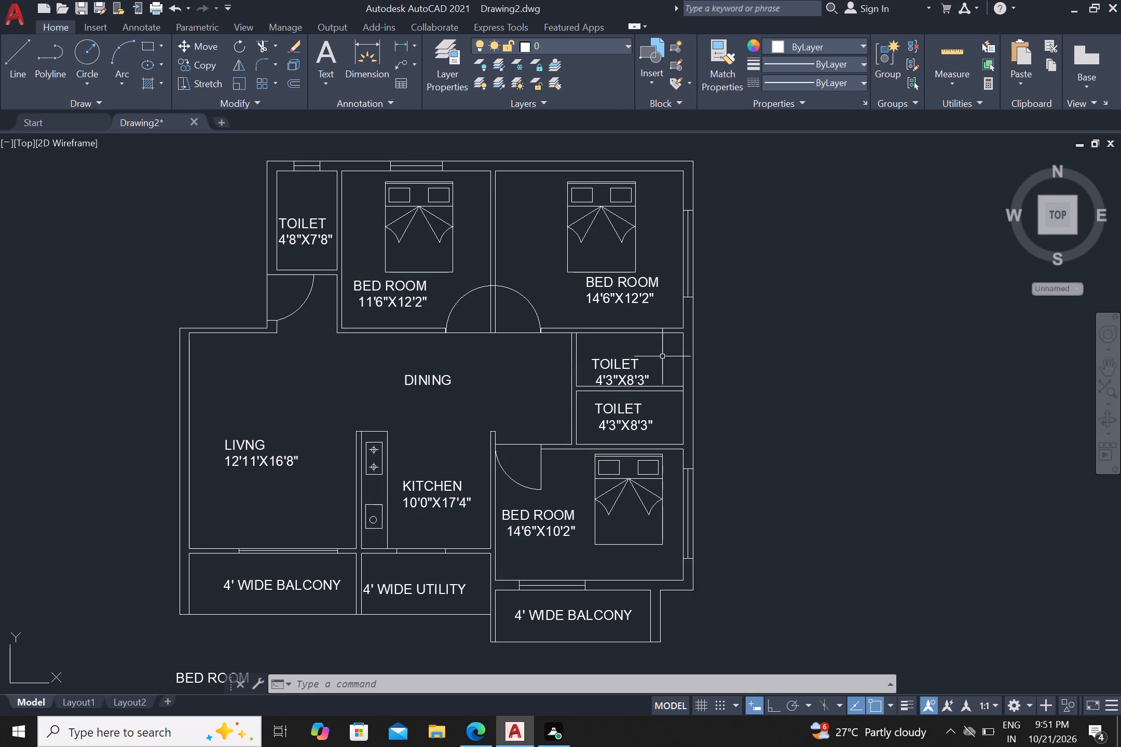
scroll(664, 356, up, 1)
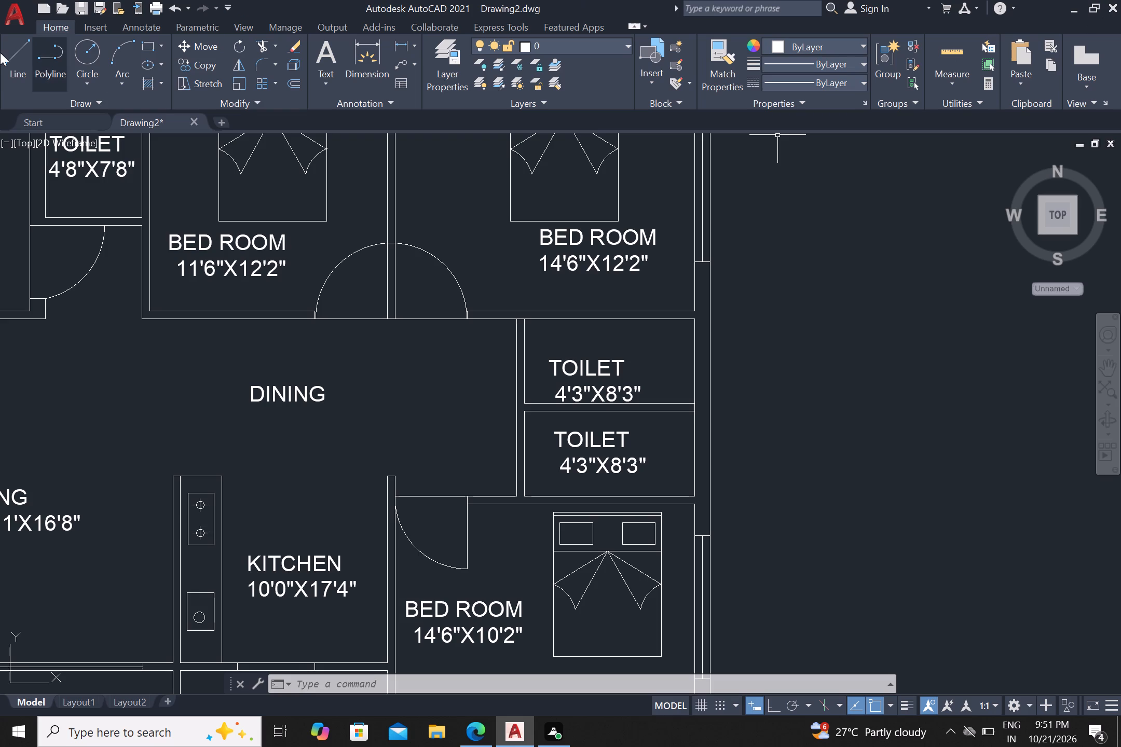
click(15, 51)
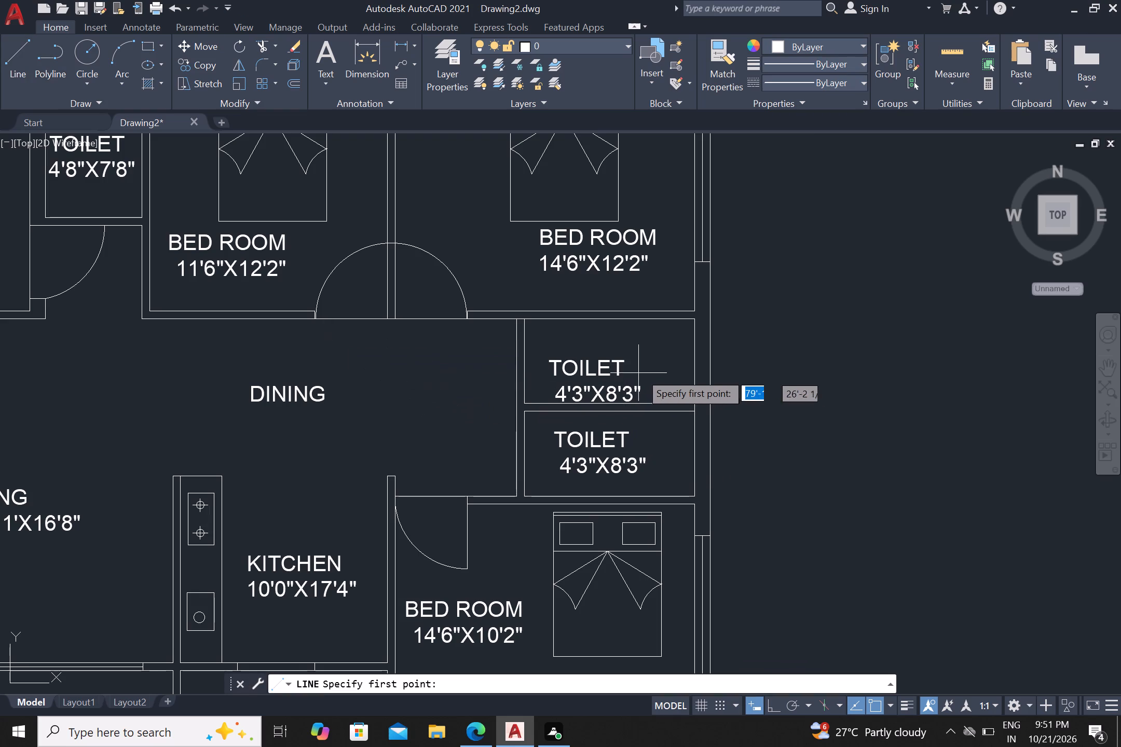
click(669, 299)
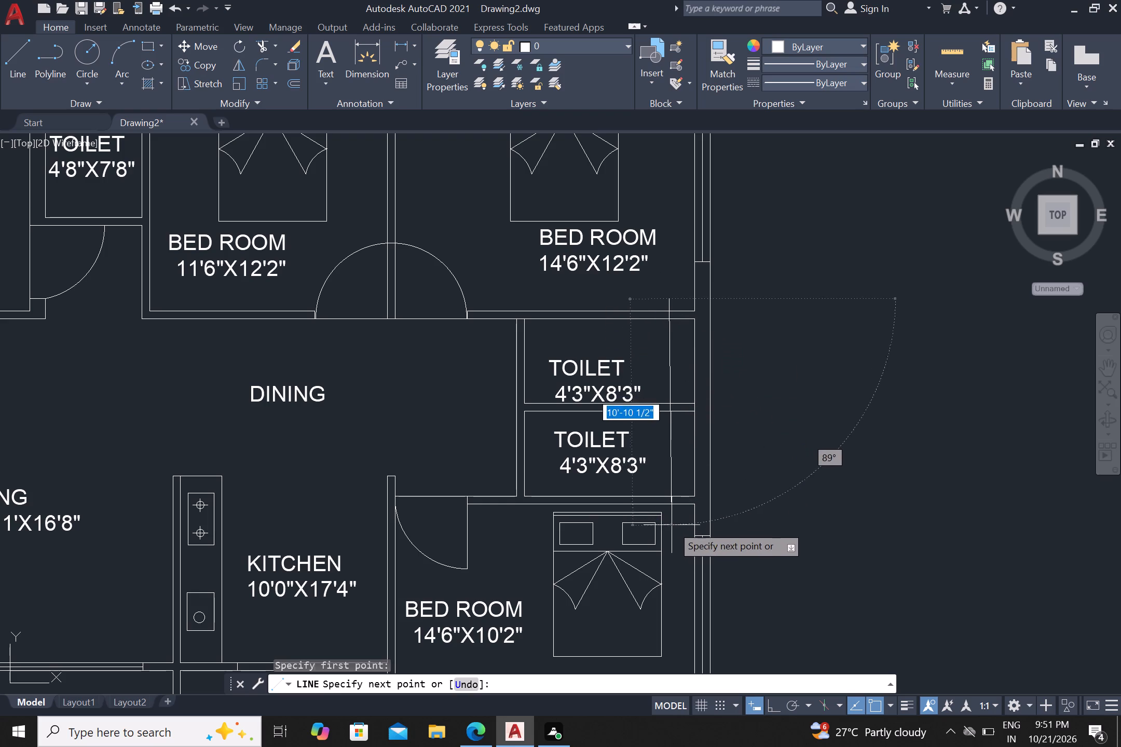
click(770, 710)
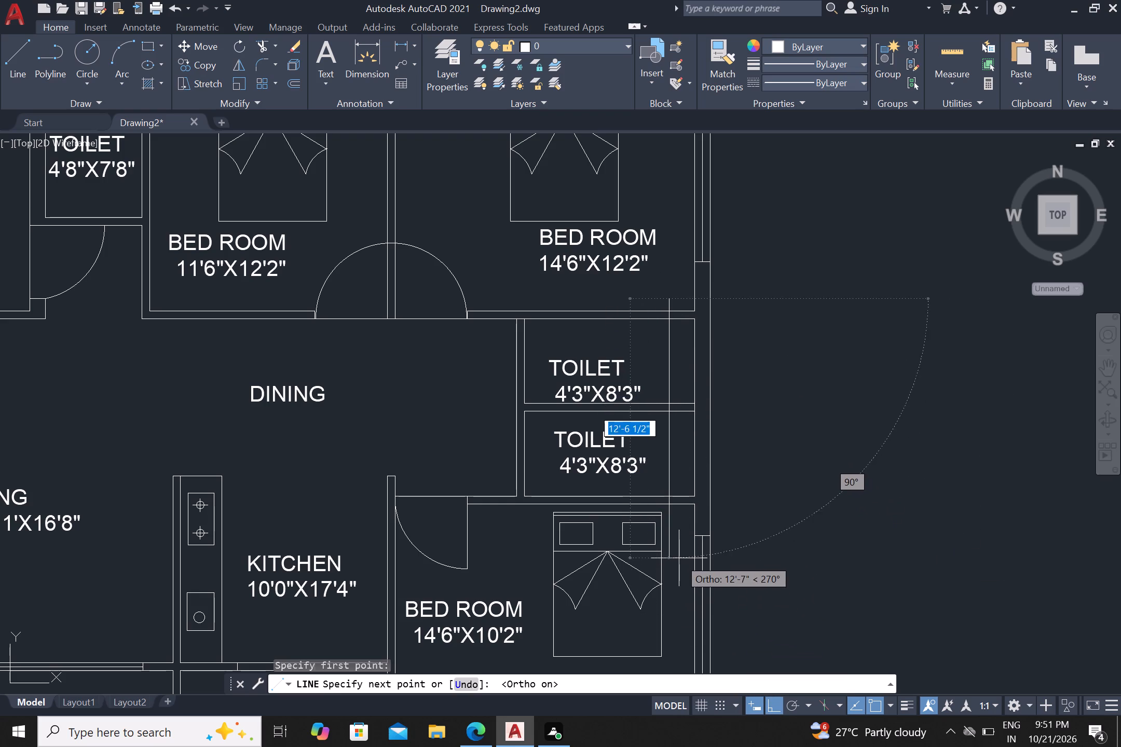
click(679, 558)
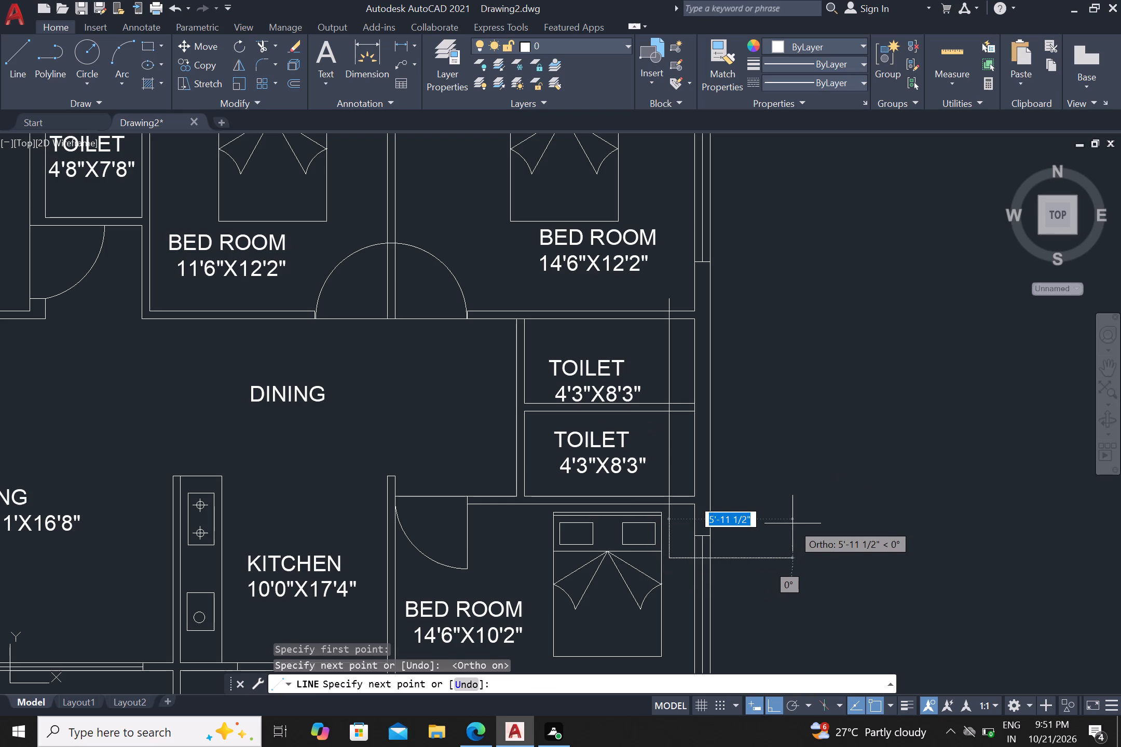
click(762, 512)
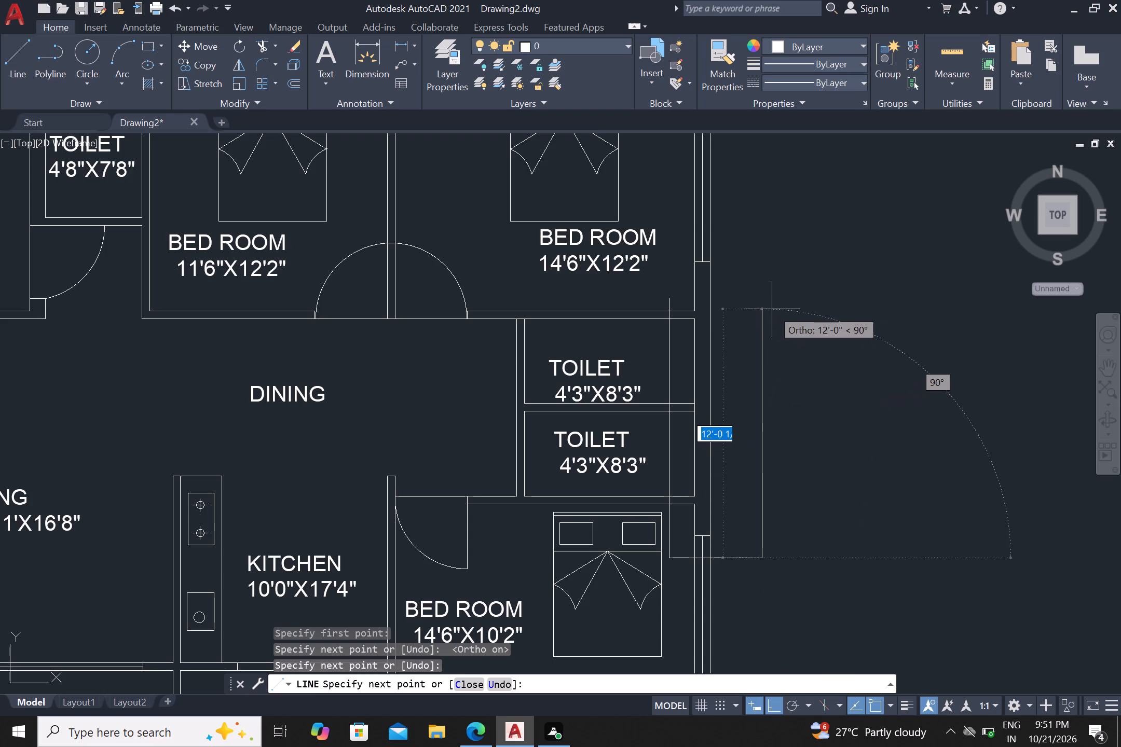
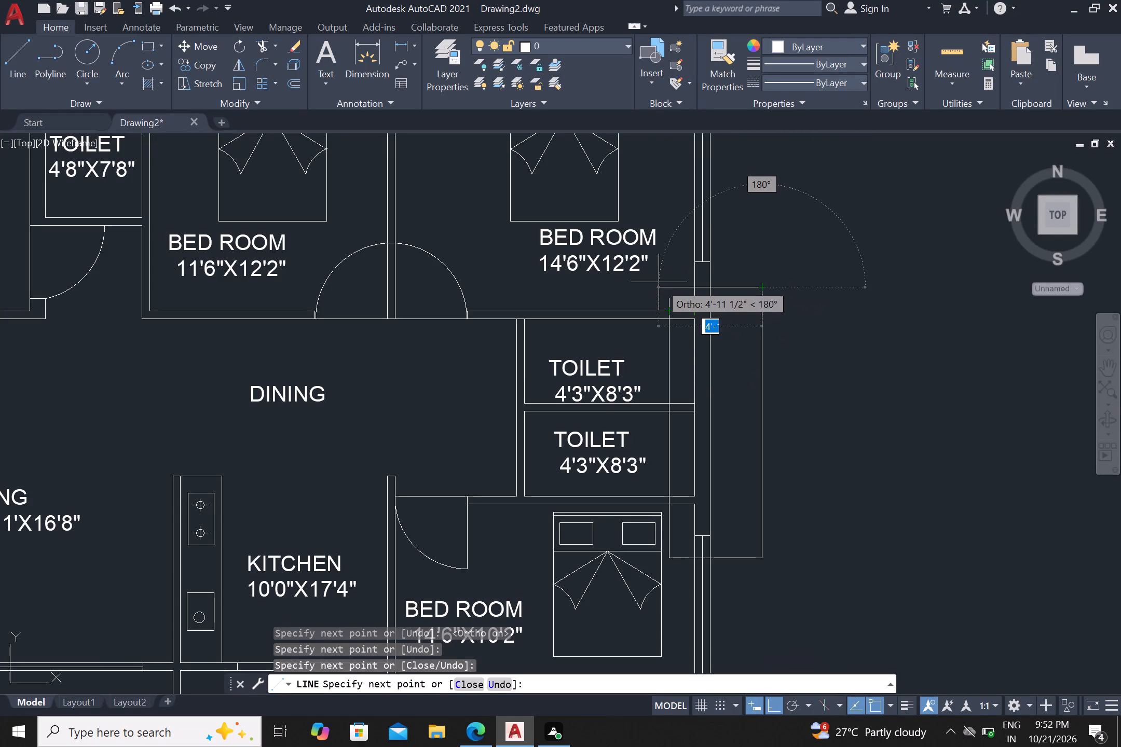
Finish the outline beside the toilets with a horizontal top segment about 4'-11 1/2" long, running west into the upper bedroom.
click(659, 282)
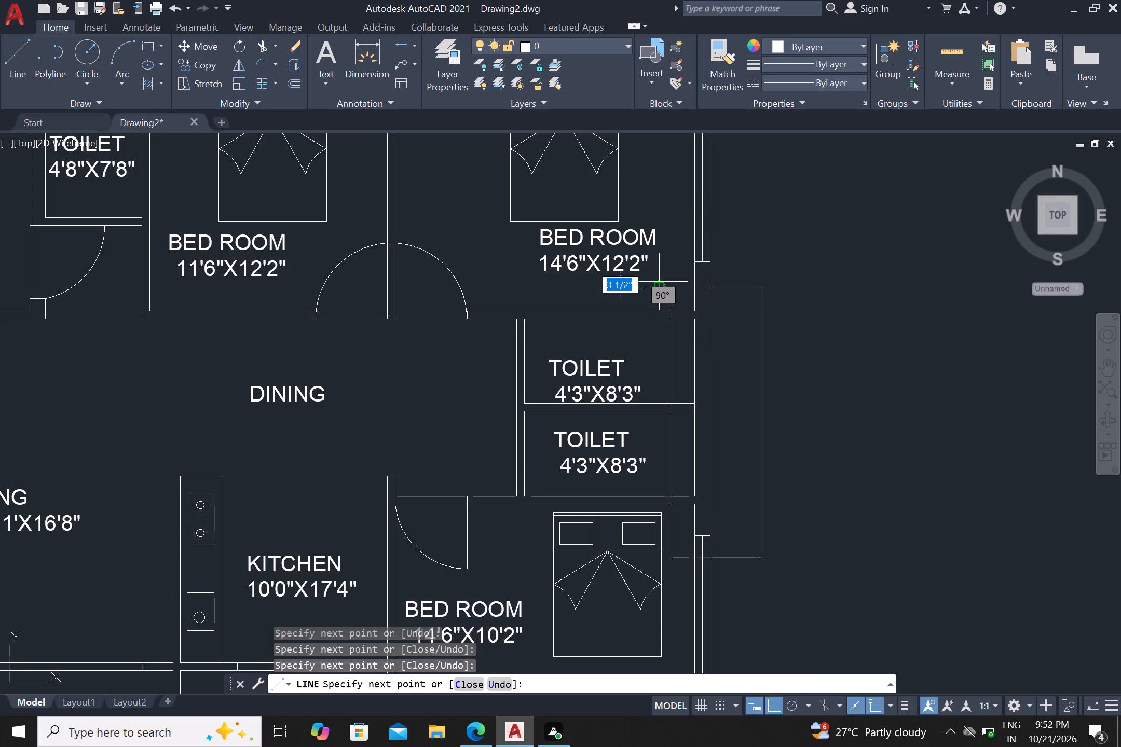
key(Escape)
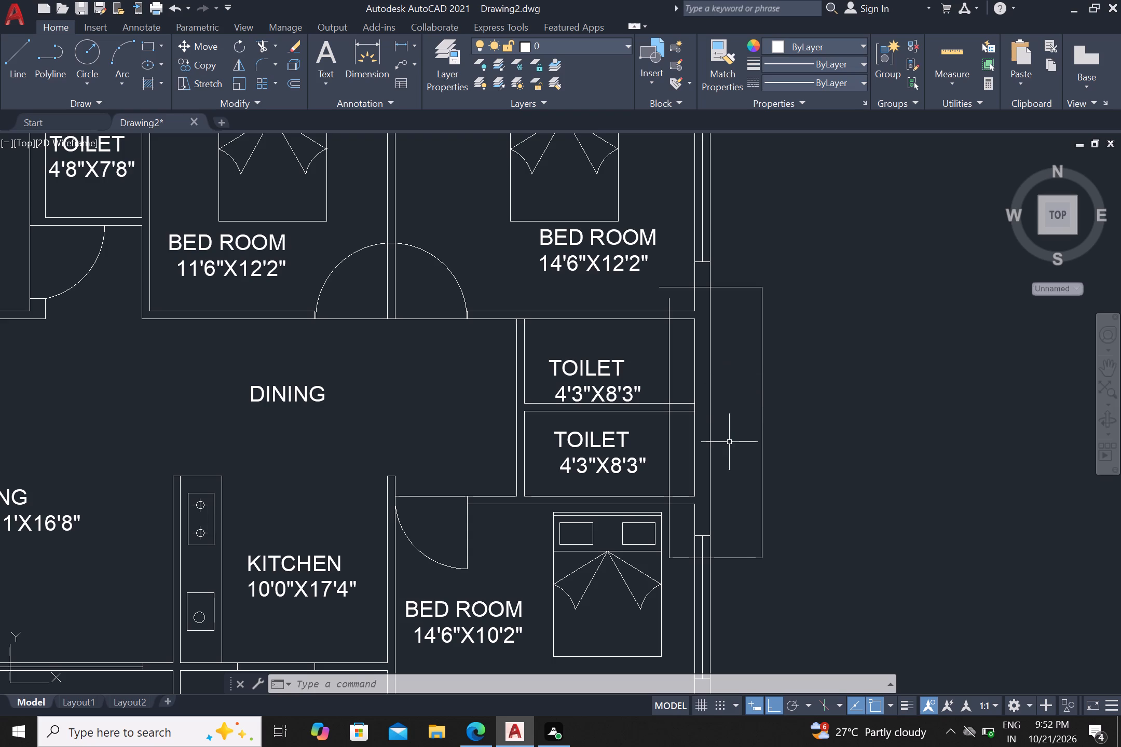
Draw two horizontal lines continuing both faces of the wall below the lower toilet eastward past the outline's outer edge.
key(Return)
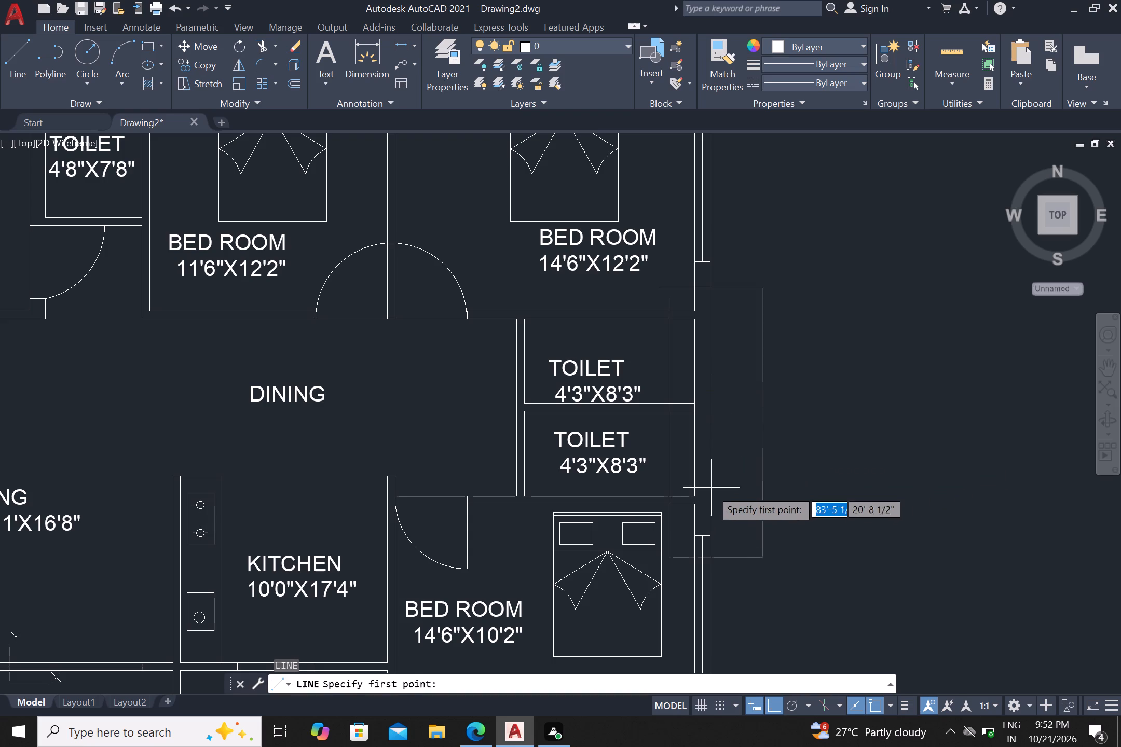
scroll(708, 494, up, 2)
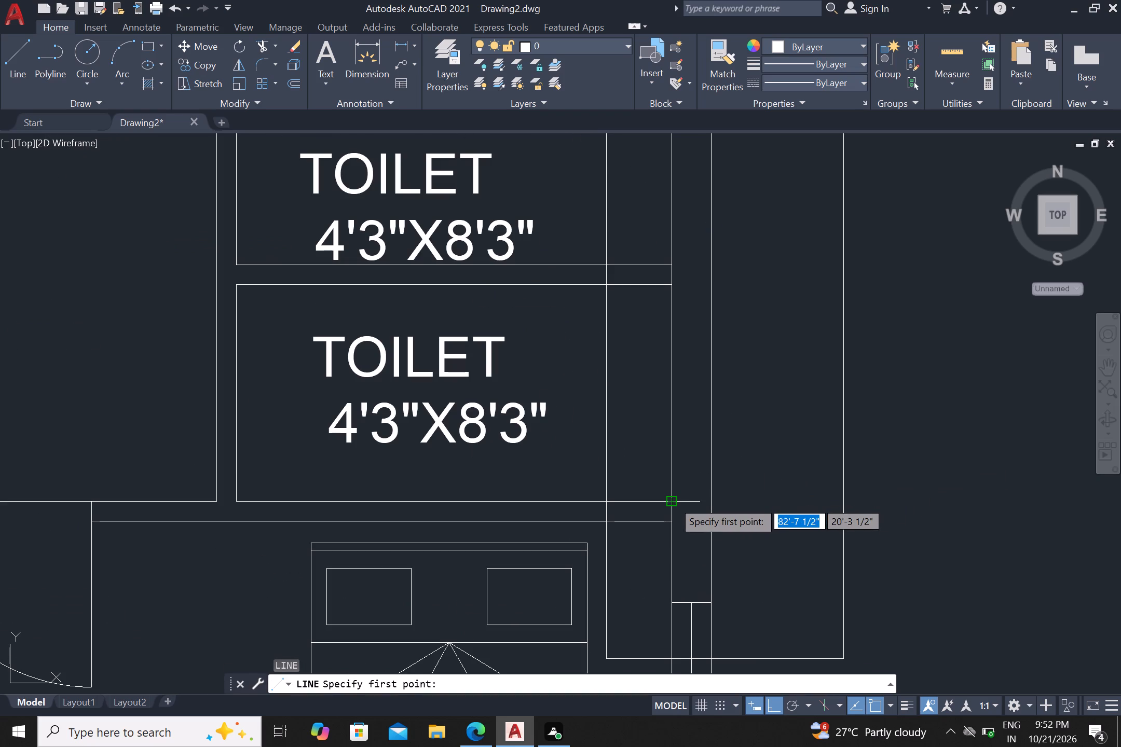
scroll(671, 501, down, 1)
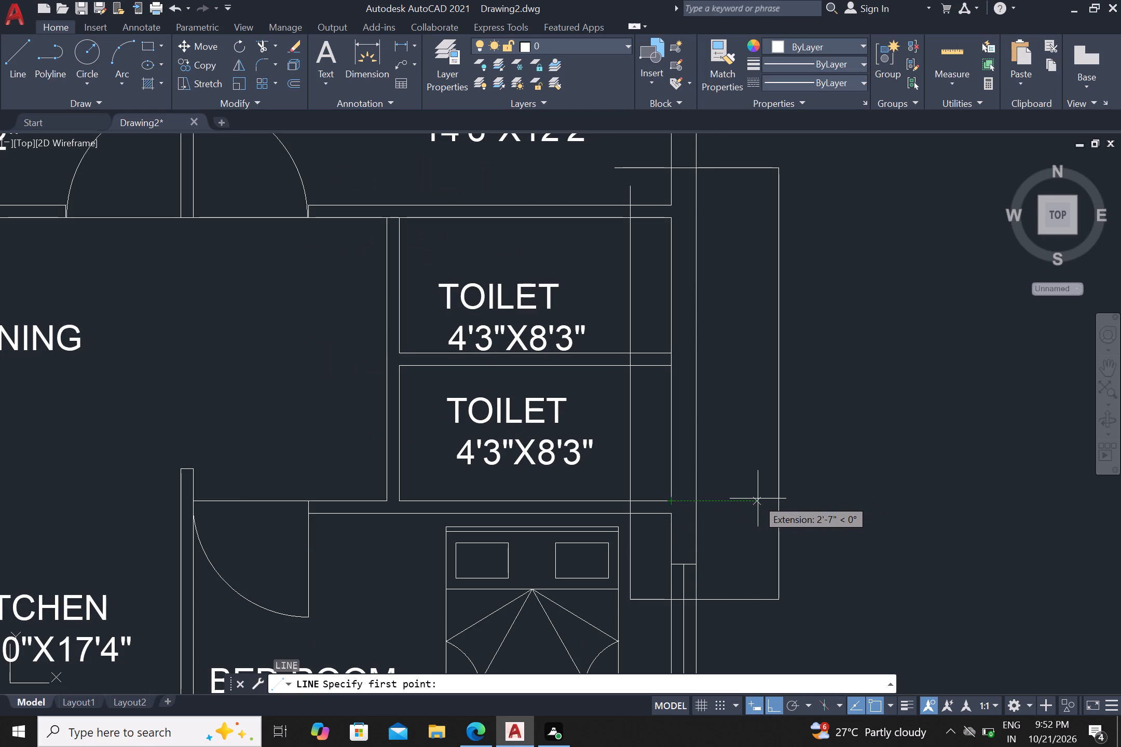
click(675, 500)
click(857, 492)
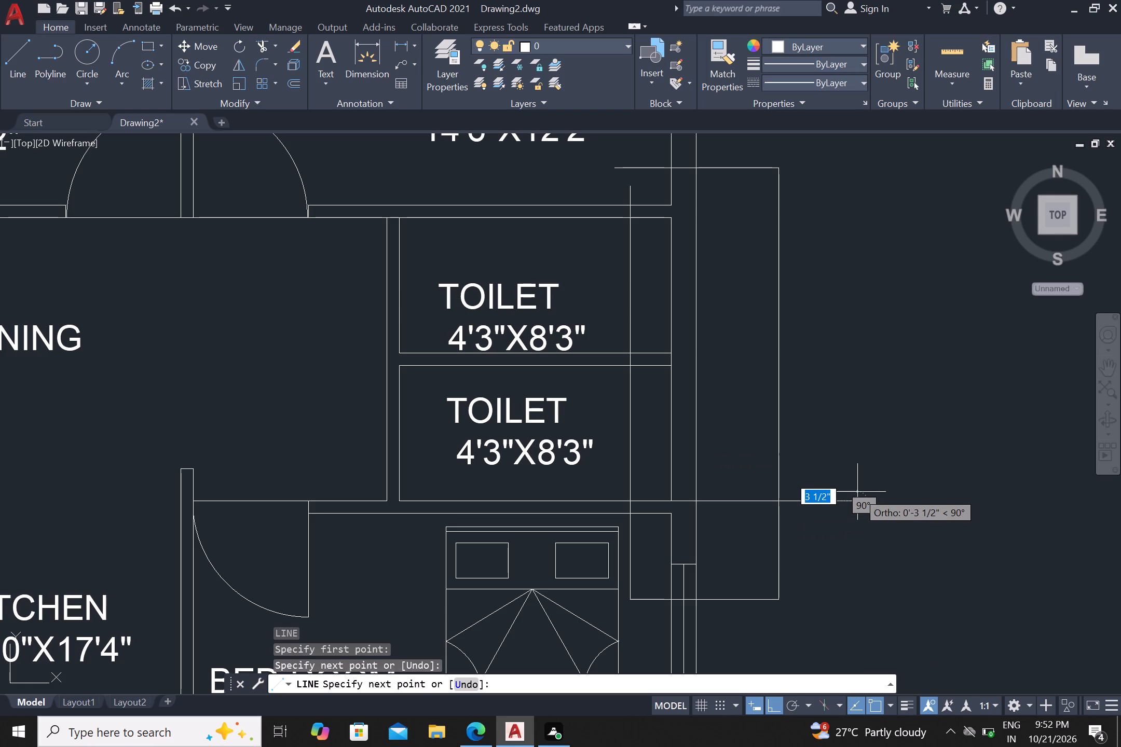
key(Escape)
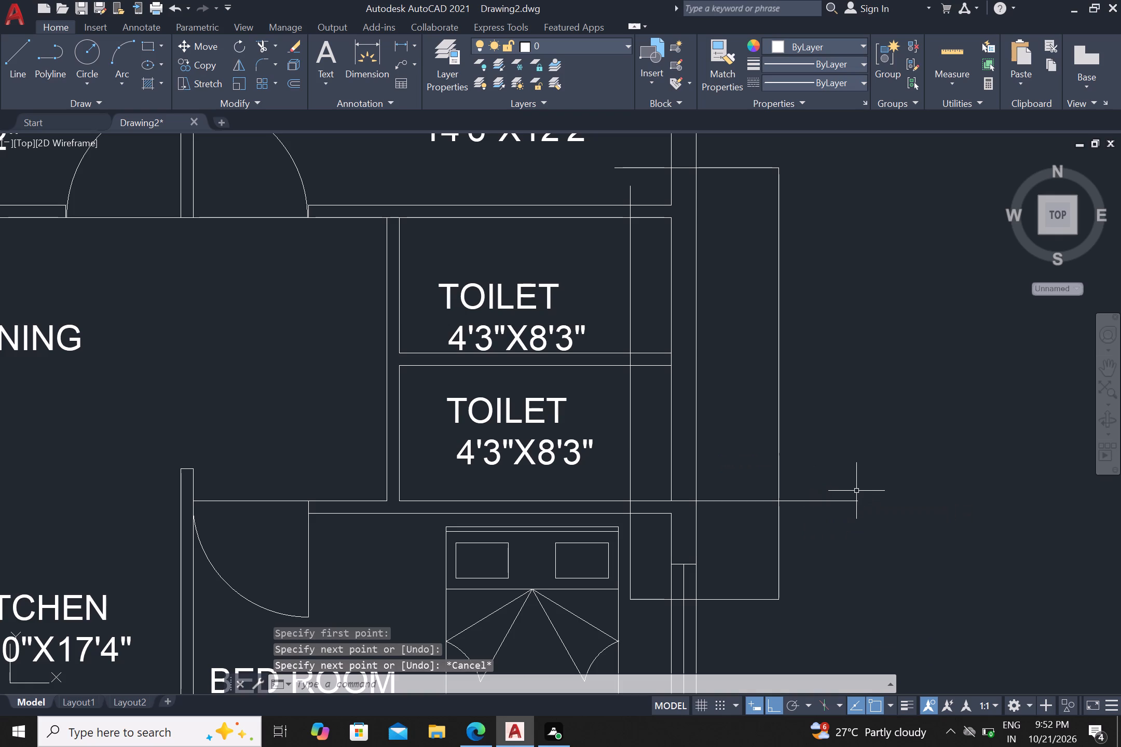
key(Return)
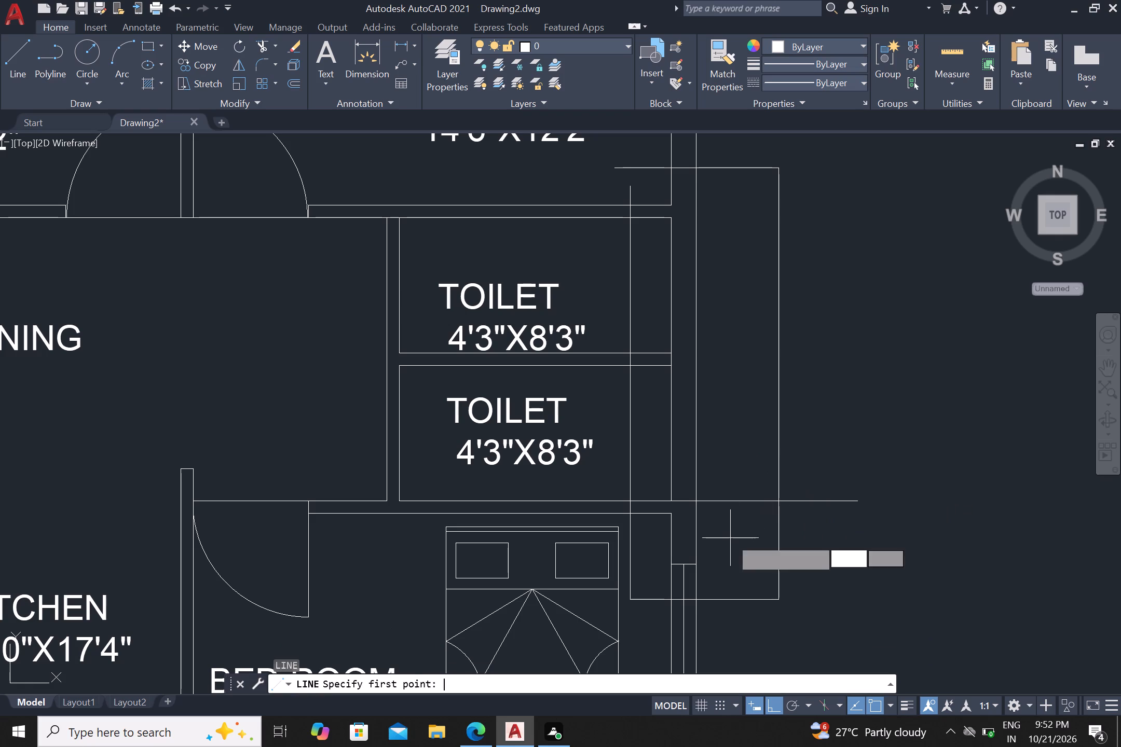
click(672, 514)
click(882, 555)
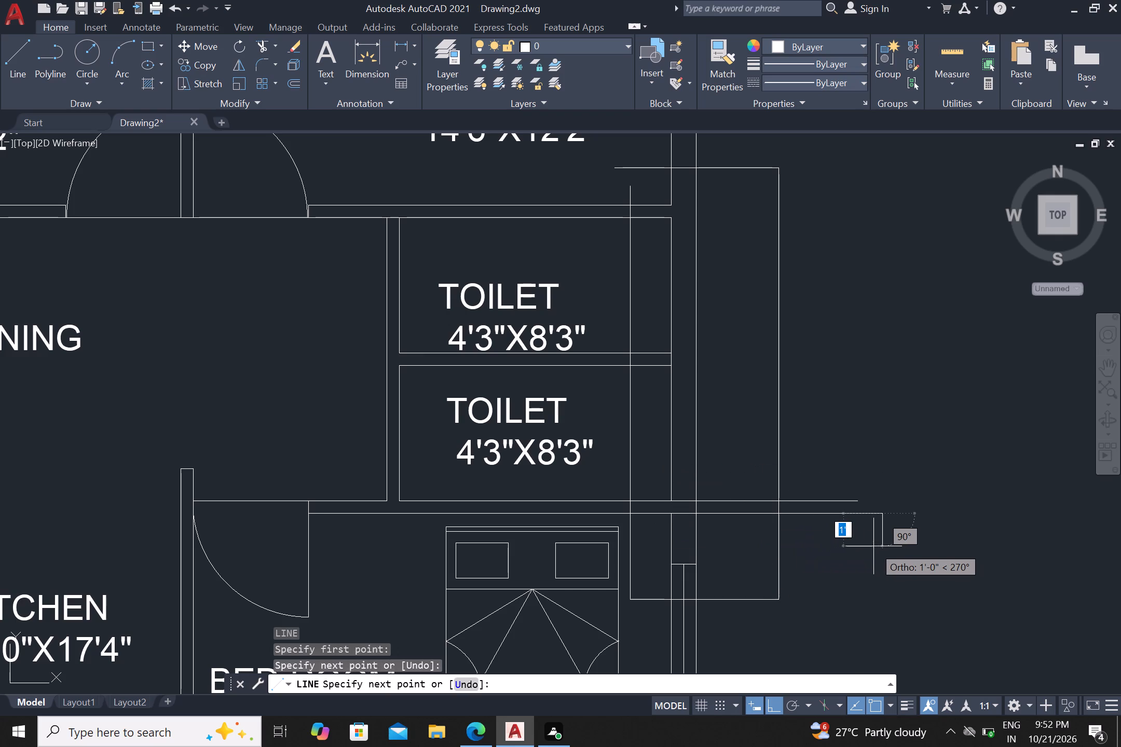
key(Escape)
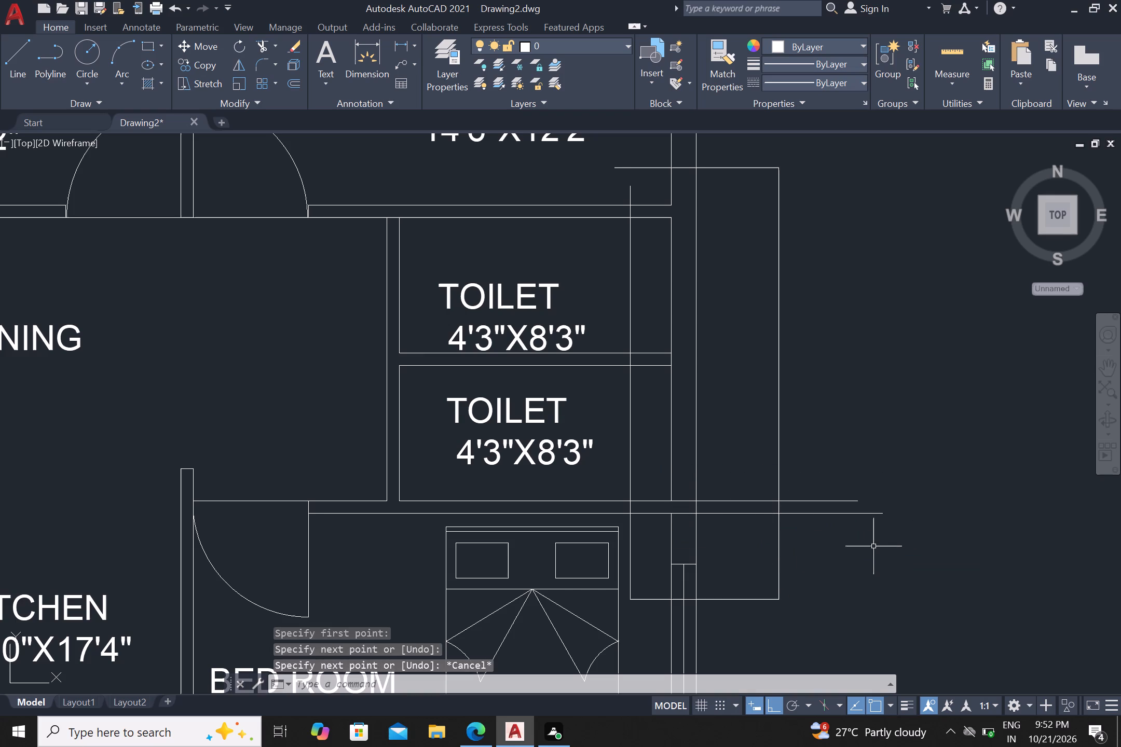
Draw two horizontal lines continuing both faces of the wall above the upper toilet eastward past the outline's outer edge.
key(Return)
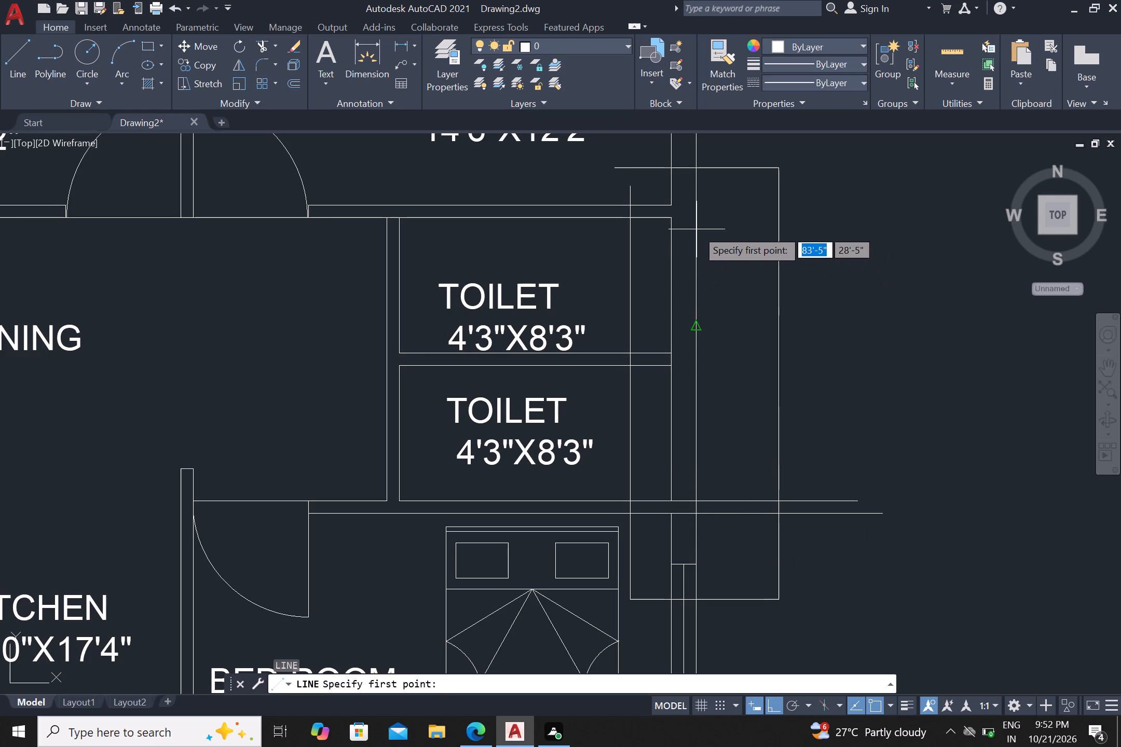
click(669, 201)
click(841, 225)
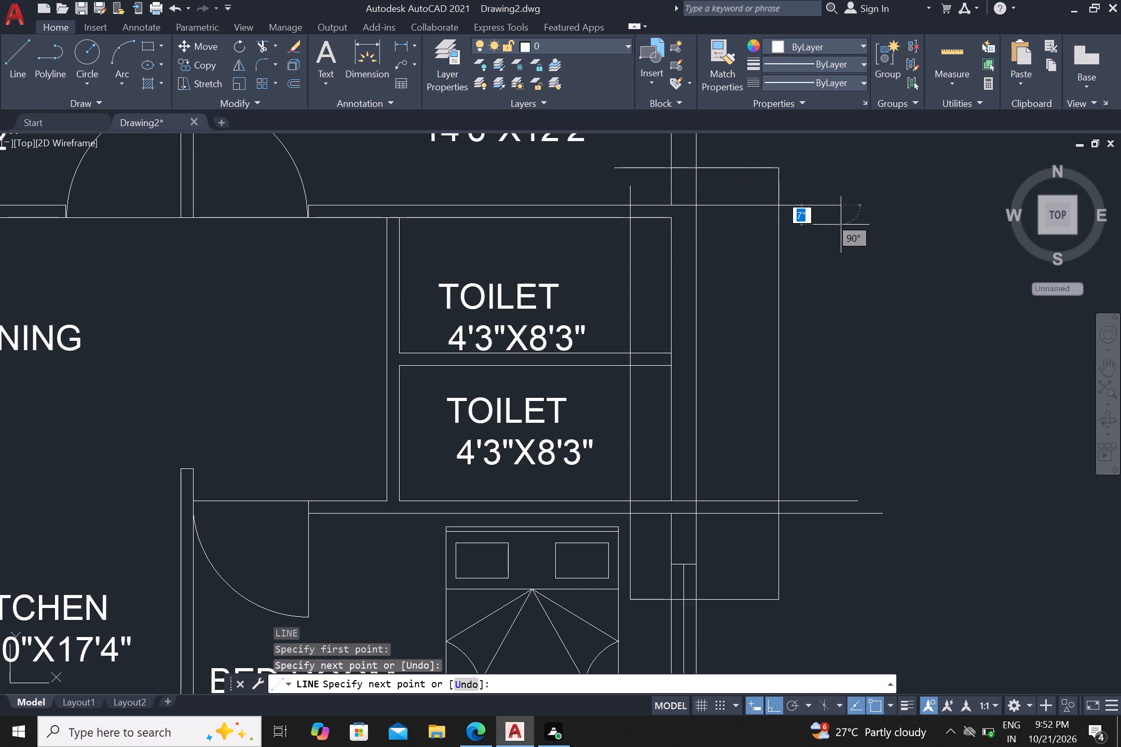
key(Escape)
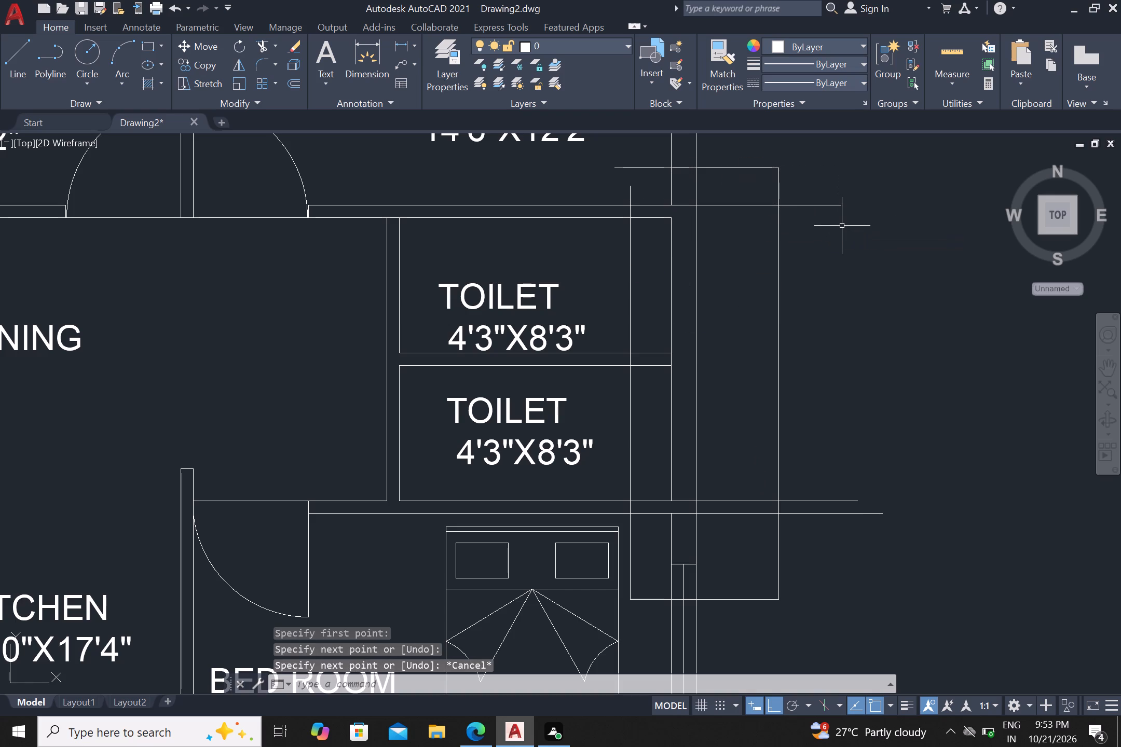
key(Return)
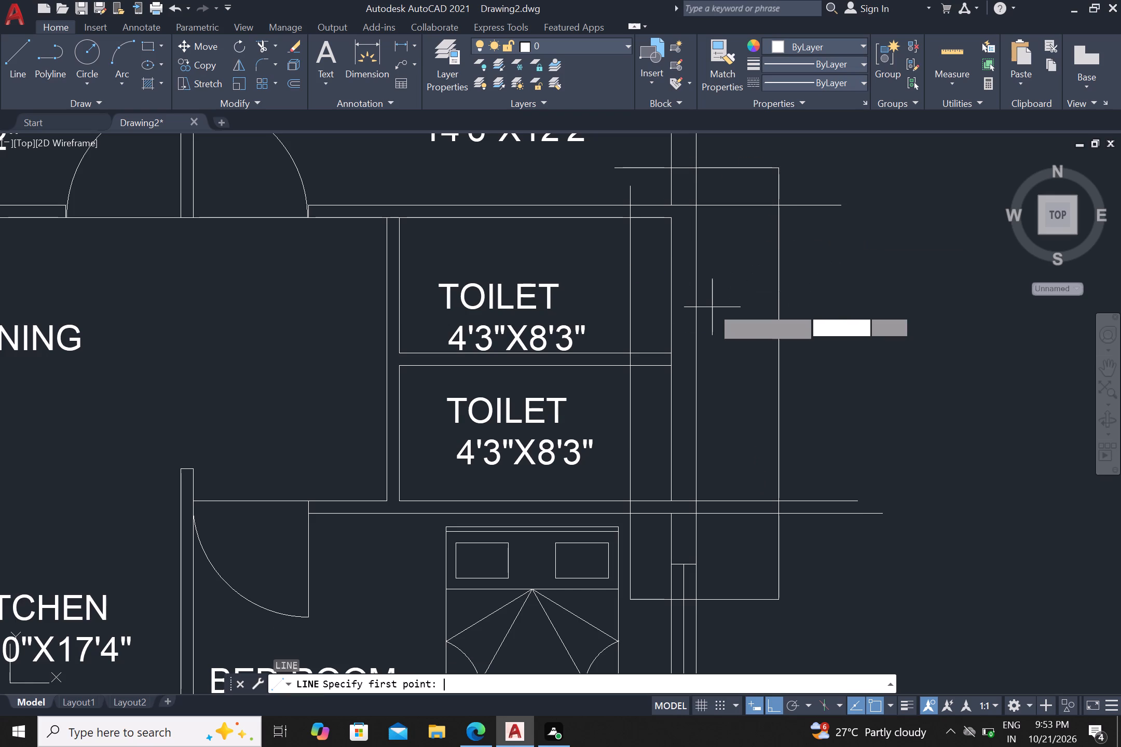
click(670, 217)
click(820, 238)
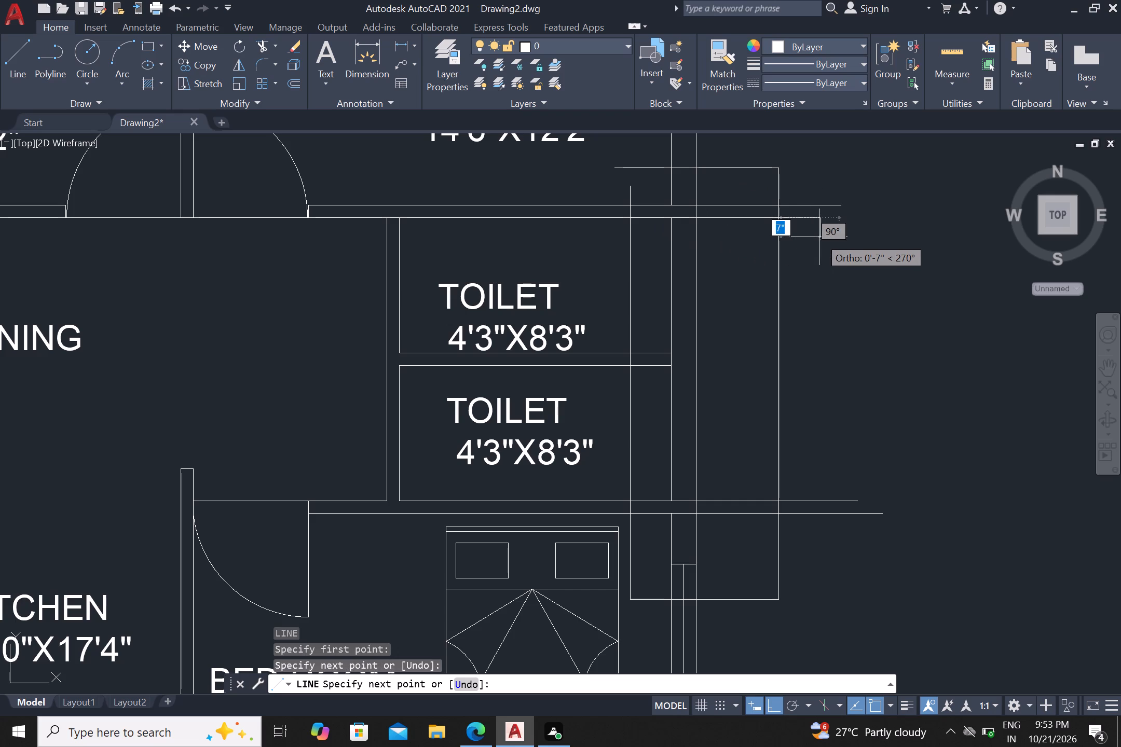
key(Escape)
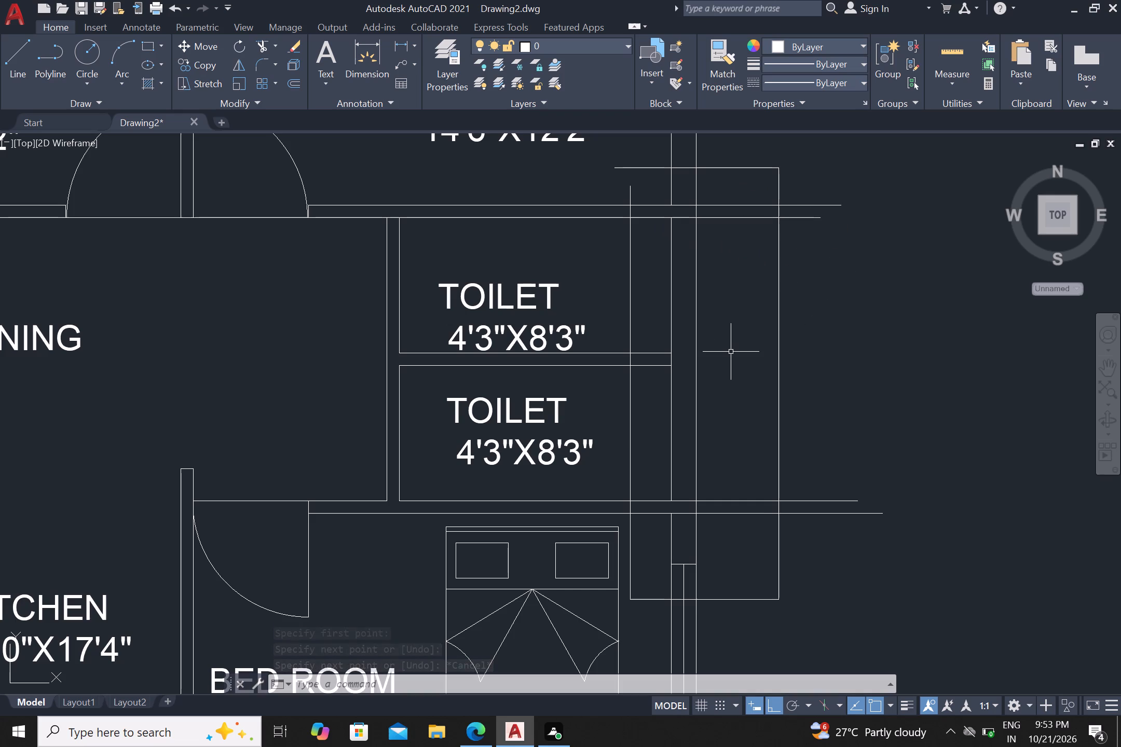
Trim away the old outer wall lines beside both toilets and the toilet partition ends beyond the new inner vertical line.
text(TR)
key(Return)
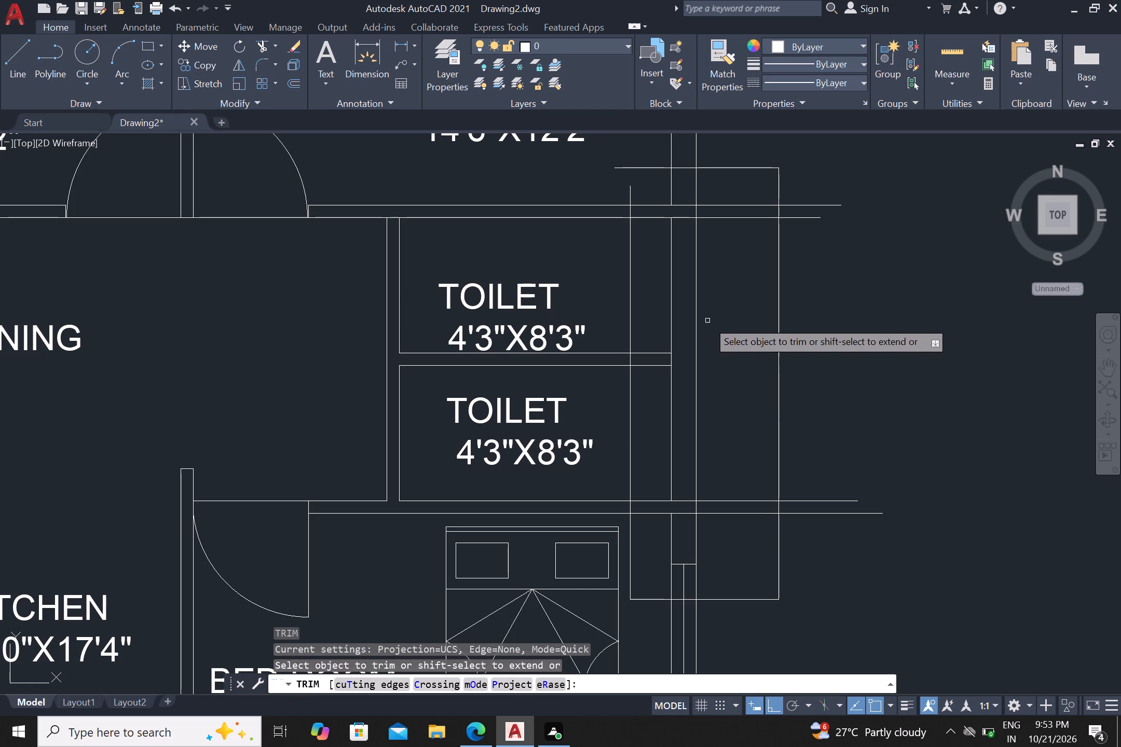
click(656, 302)
click(727, 300)
click(662, 337)
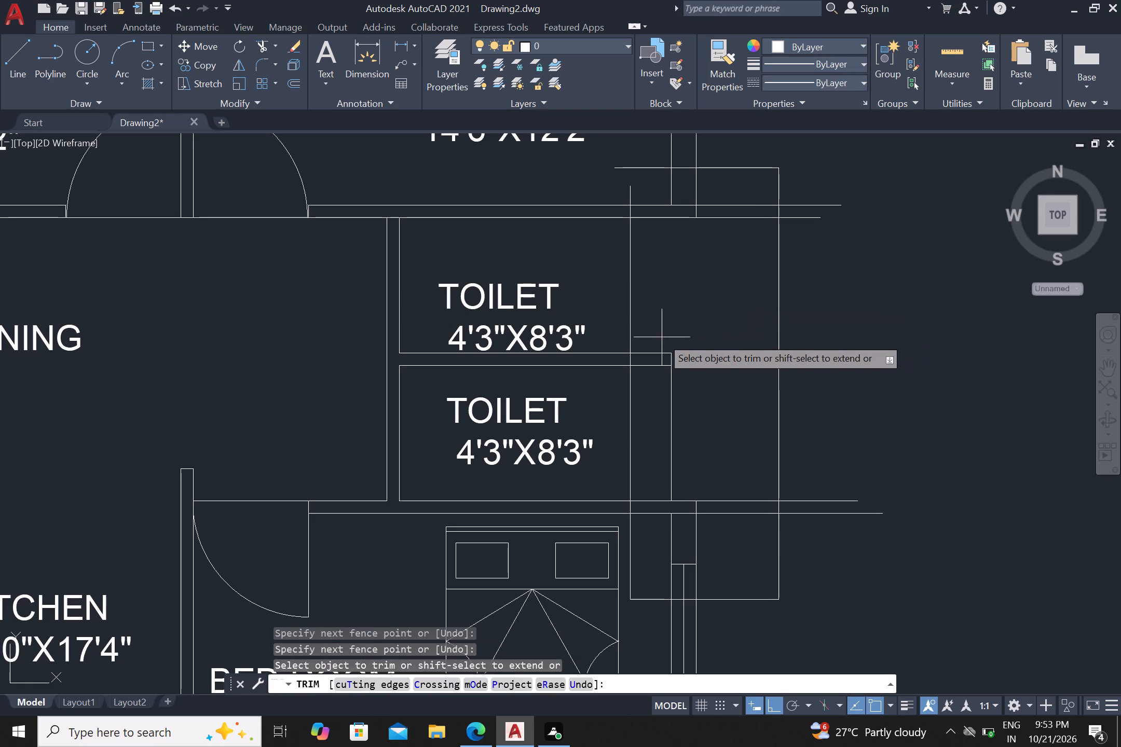
click(651, 395)
click(654, 408)
click(704, 404)
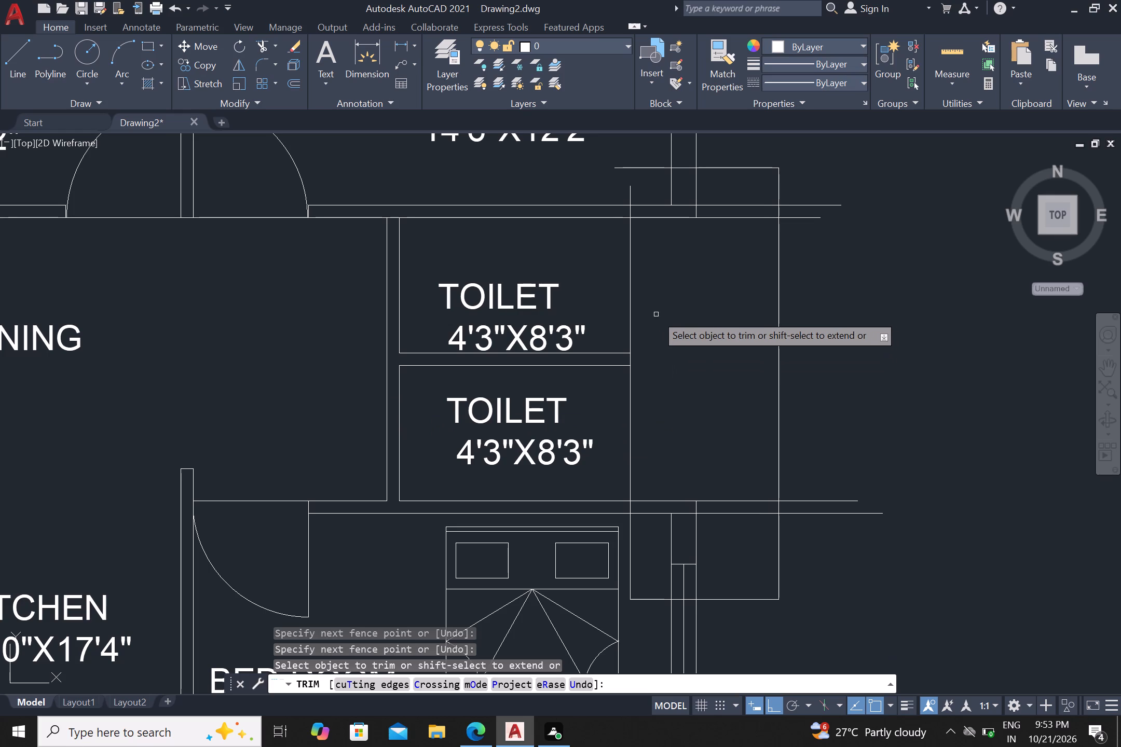
key(Escape)
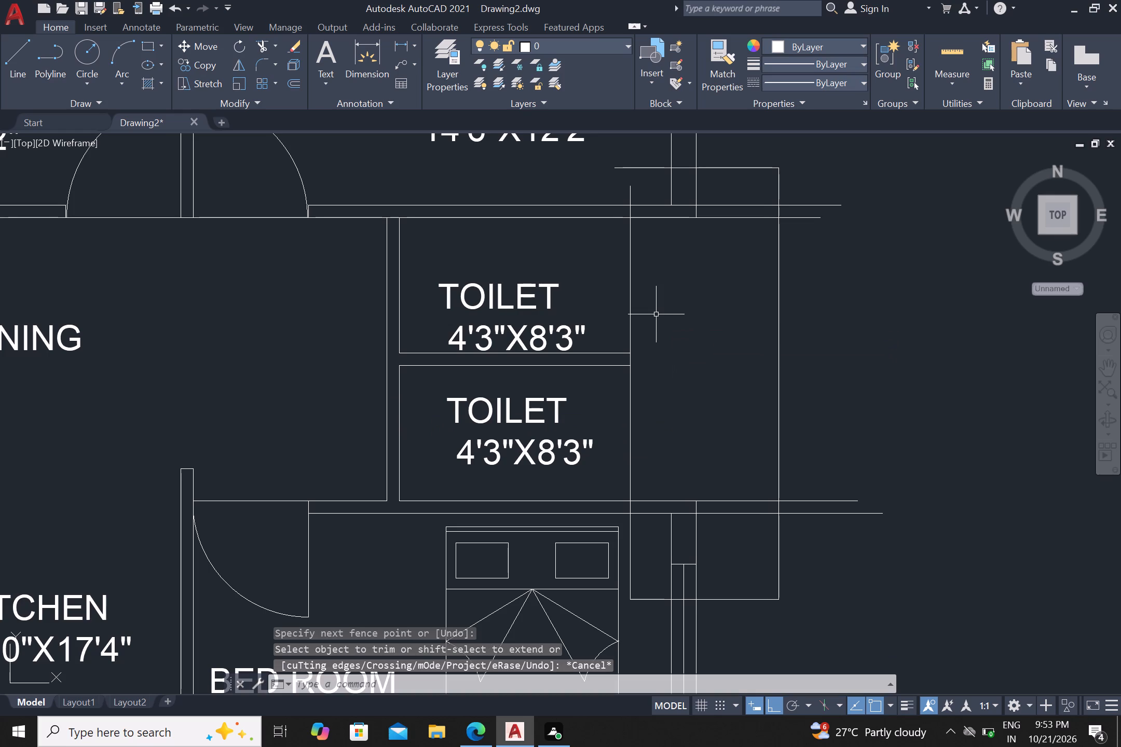
Offset the new vertical line at the toilets' east side 9" outward to form the wall thickness.
key(o)
key(Return)
key(9)
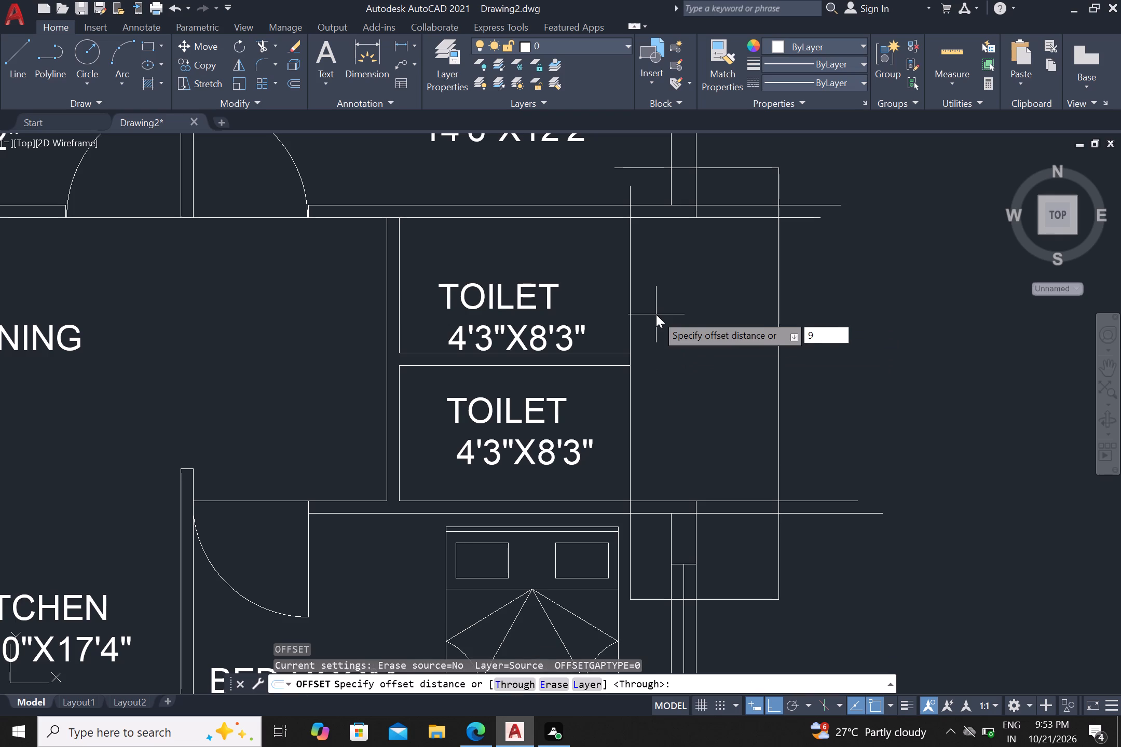
key(shift+quotedbl)
key(Return)
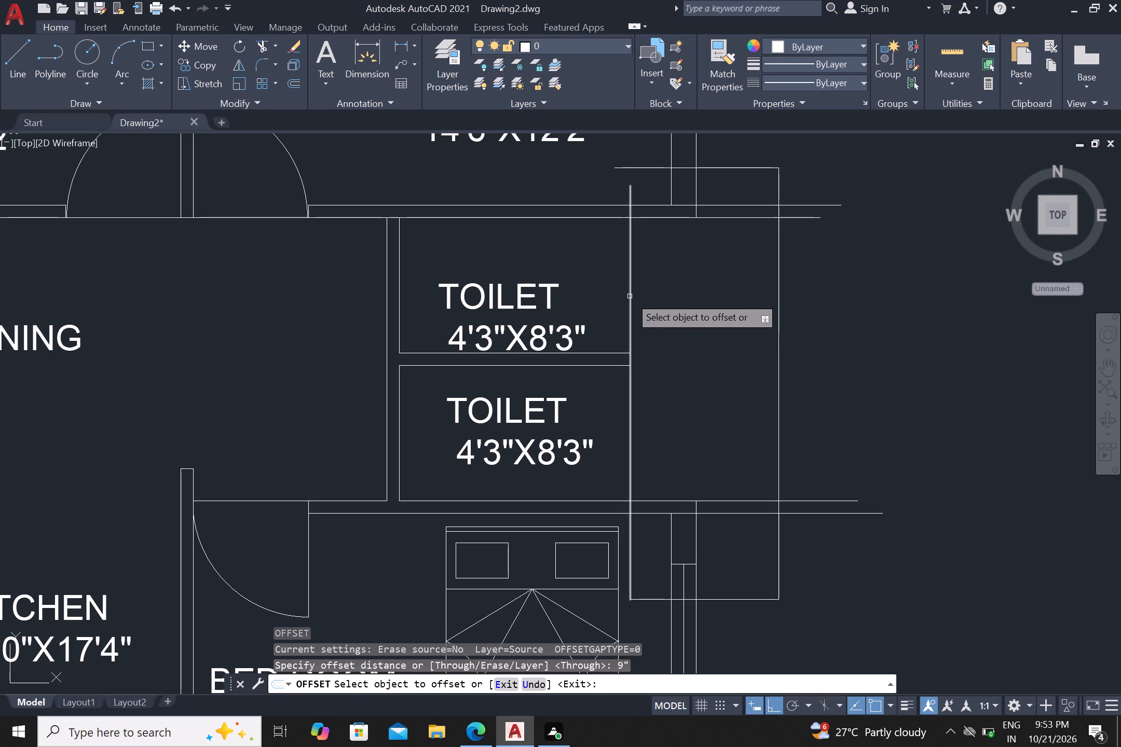
click(632, 299)
click(652, 303)
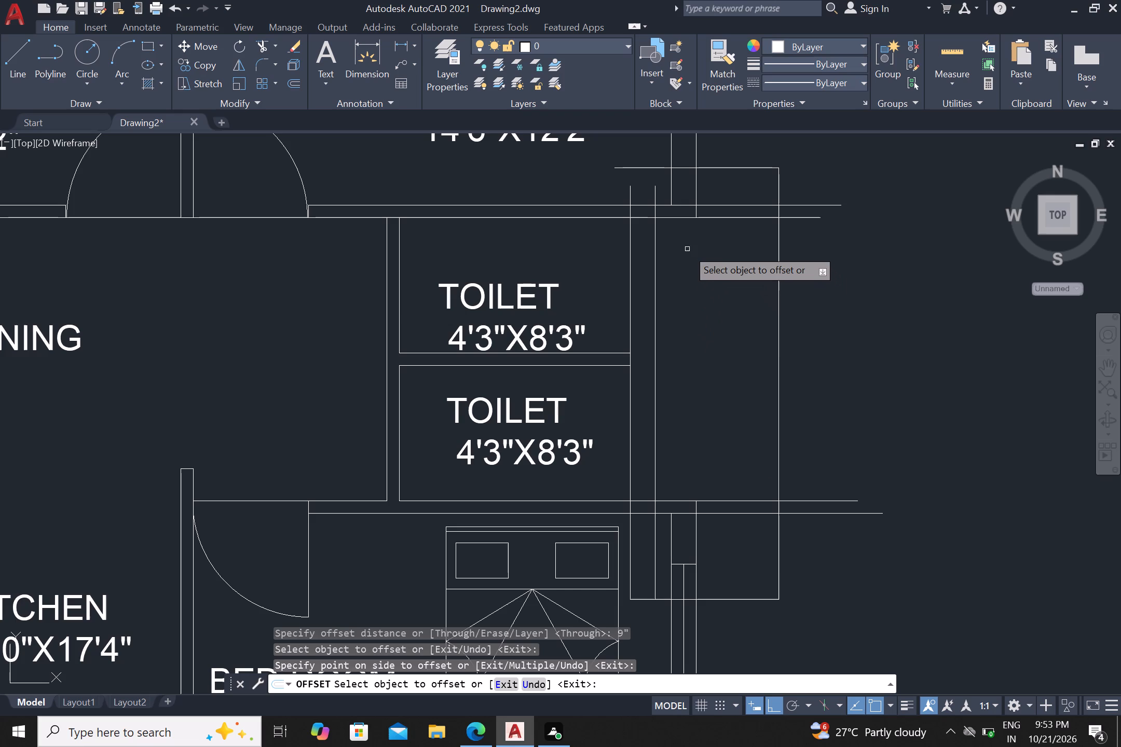
key(Escape)
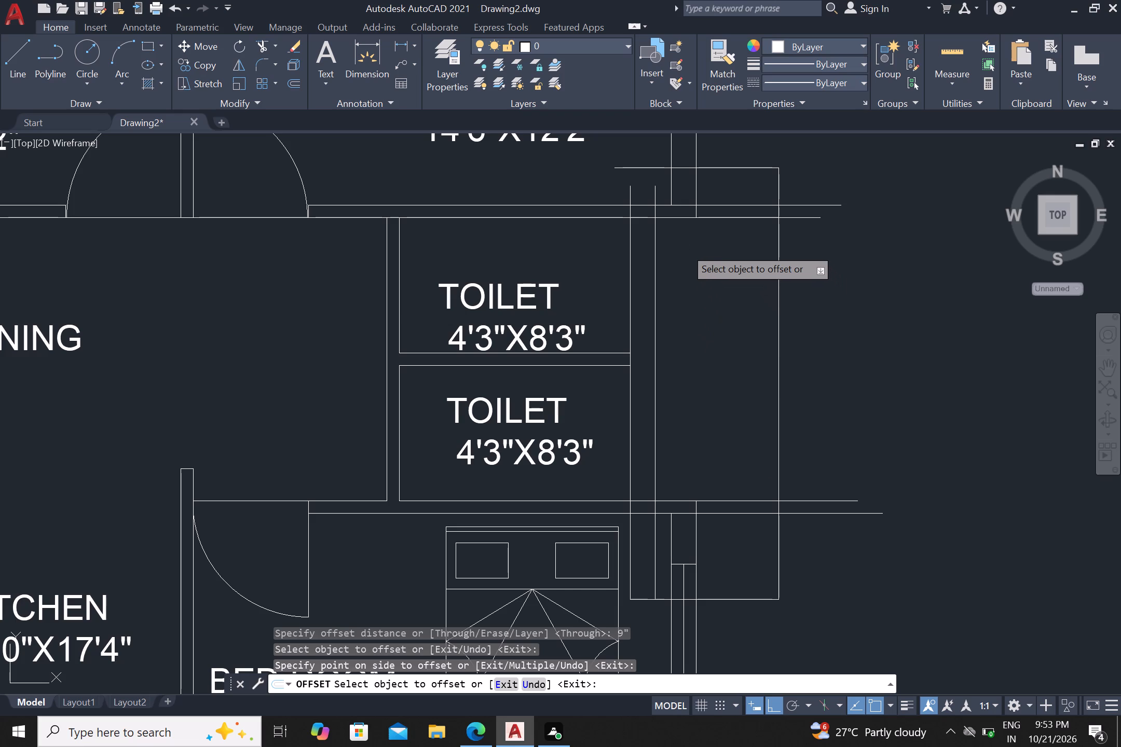
Trim the upper ends of the two new vertical wall lines where they project above the wall over the upper toilet.
text(TR)
key(Return)
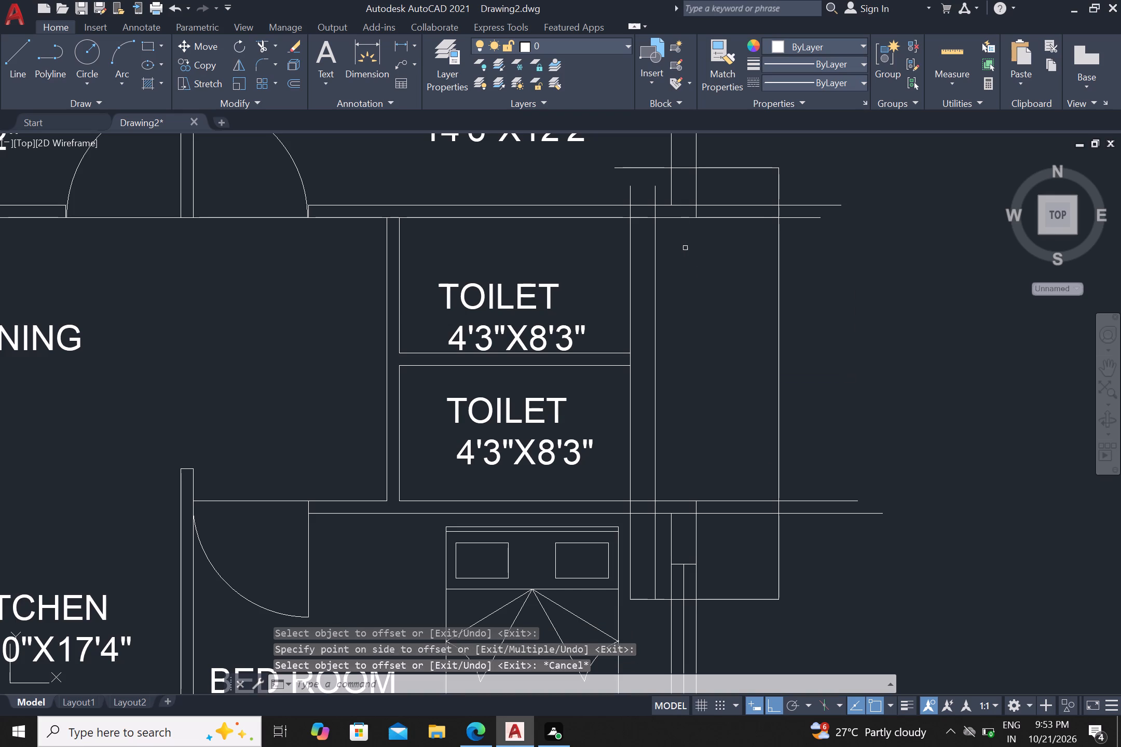
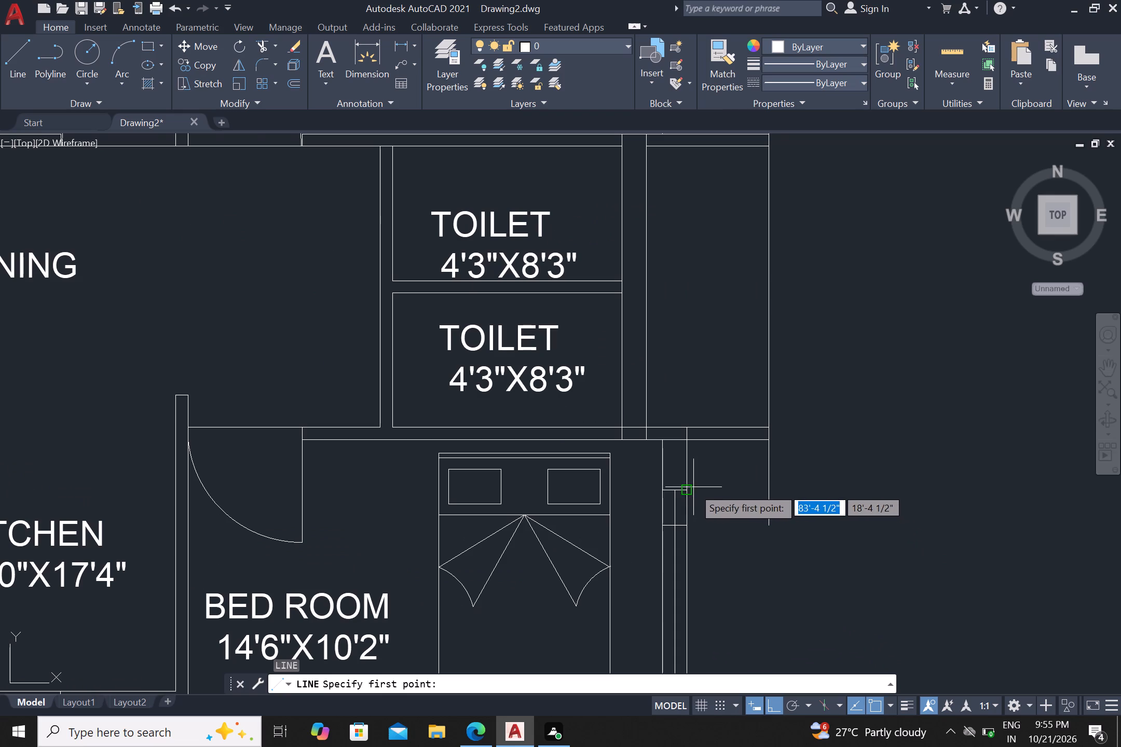
Draw a horizontal line from the lower bedroom's outer wall face, at the window's upper end, eastward past the outline's outer vertical line.
click(686, 488)
click(804, 495)
key(Return)
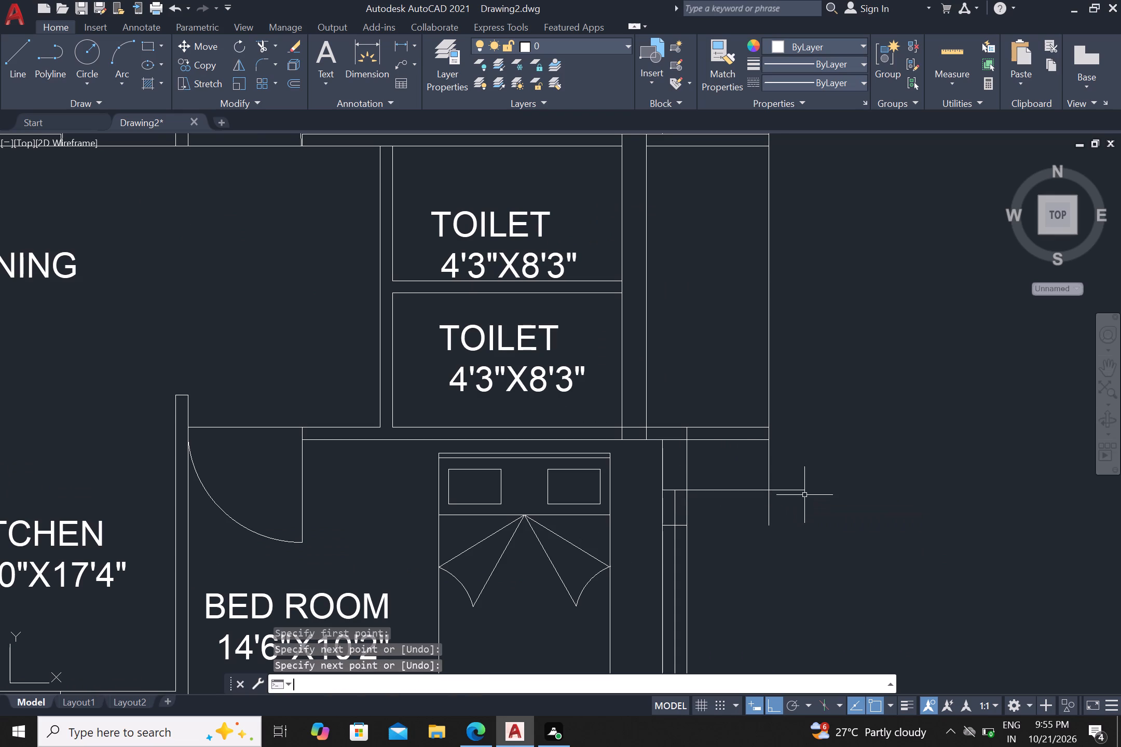
Trim the outer vertical line below the new horizontal line and that line's end beyond the vertical, forming a clean corner.
key(t)
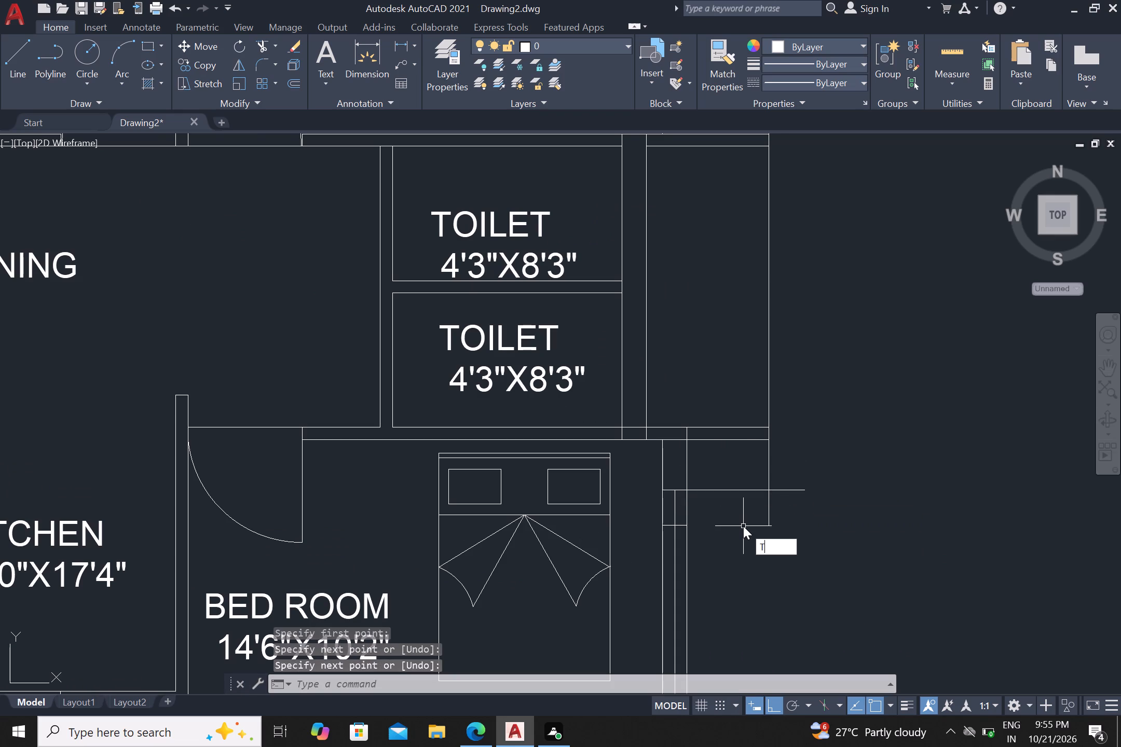
key(r)
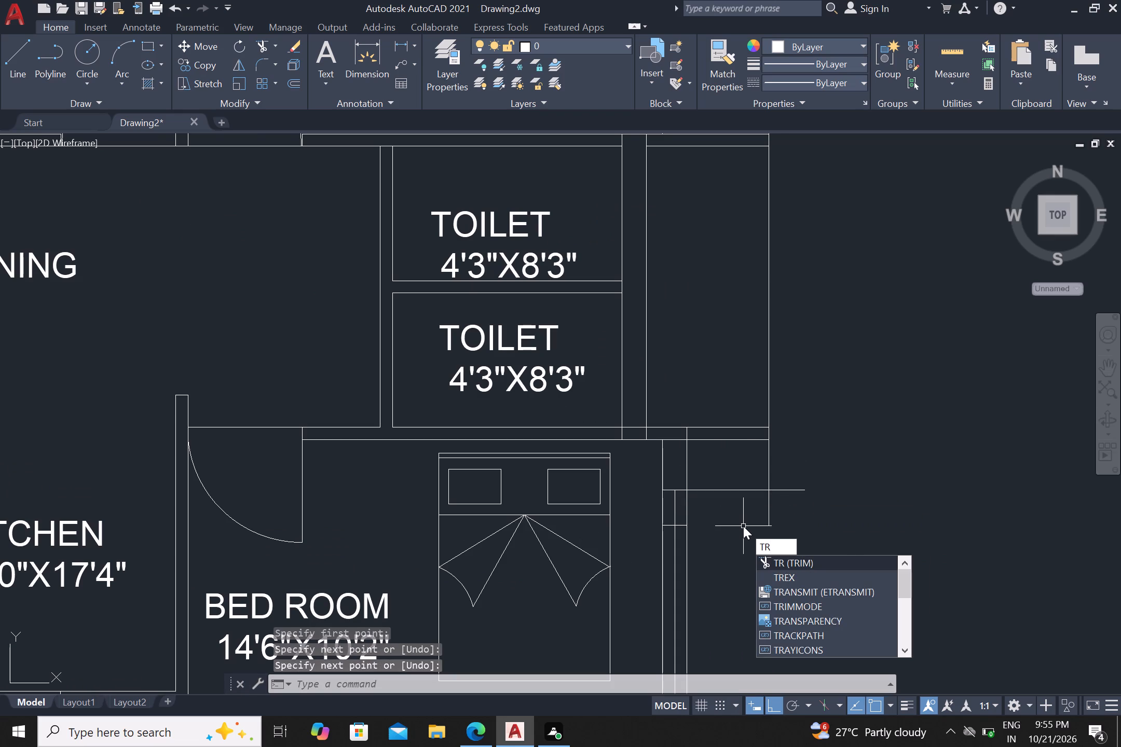
key(Return)
click(765, 521)
click(788, 487)
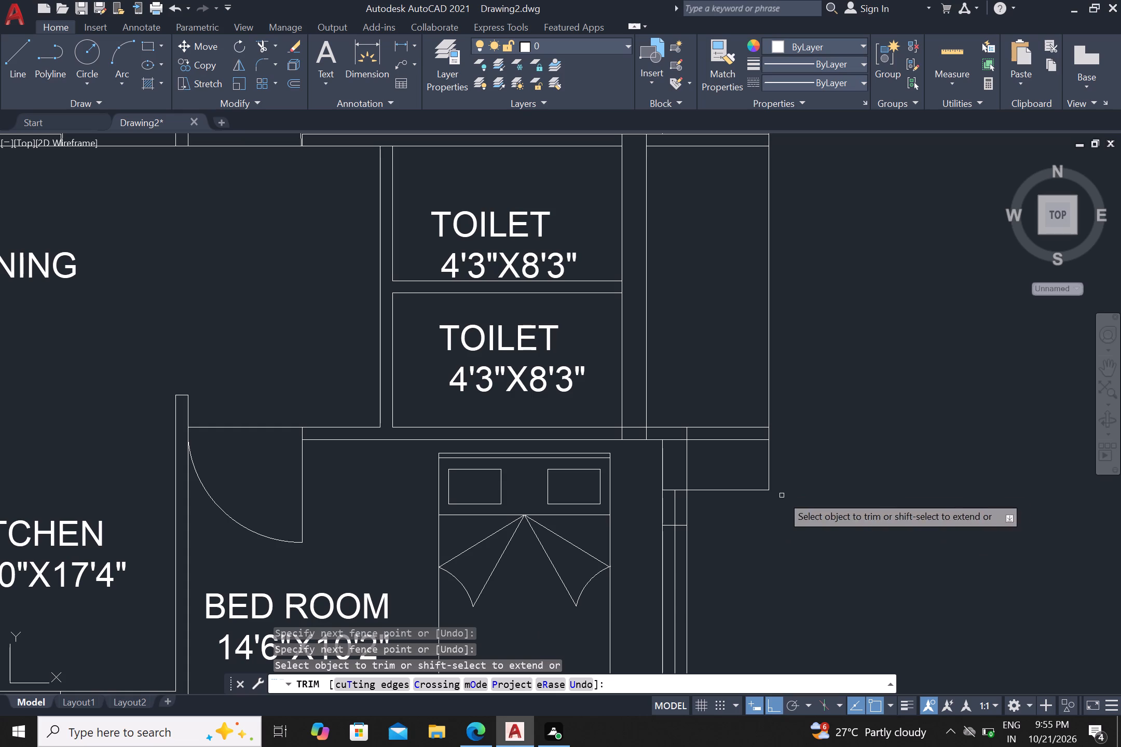
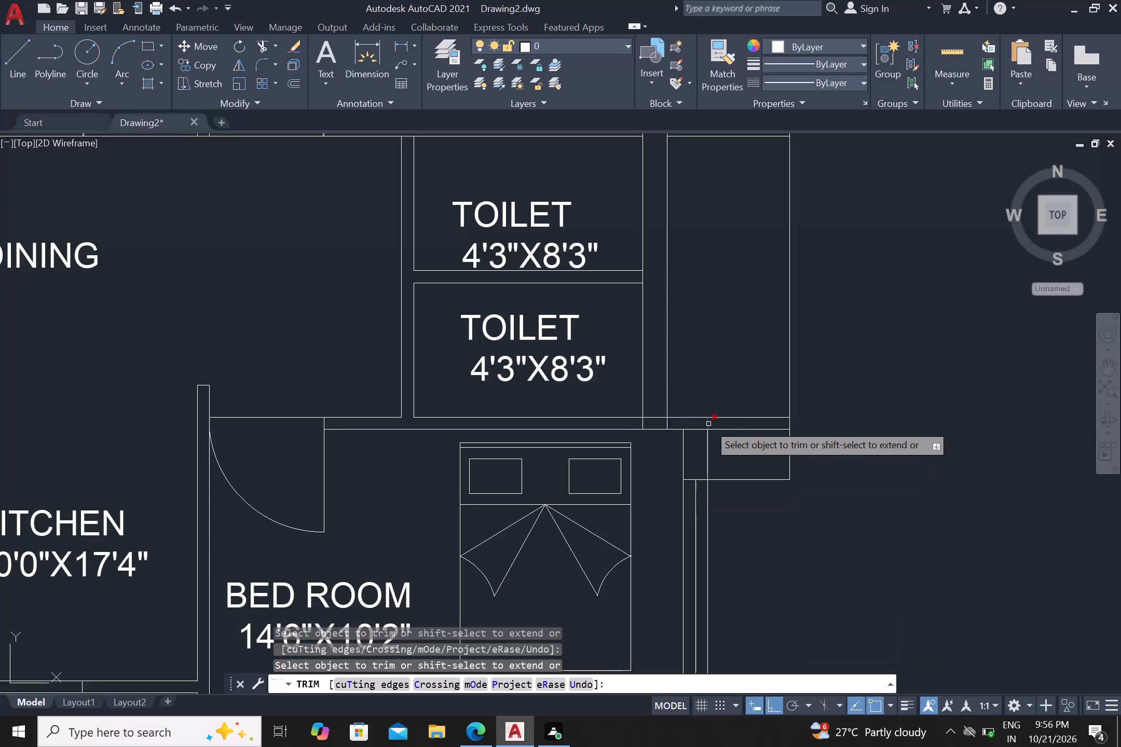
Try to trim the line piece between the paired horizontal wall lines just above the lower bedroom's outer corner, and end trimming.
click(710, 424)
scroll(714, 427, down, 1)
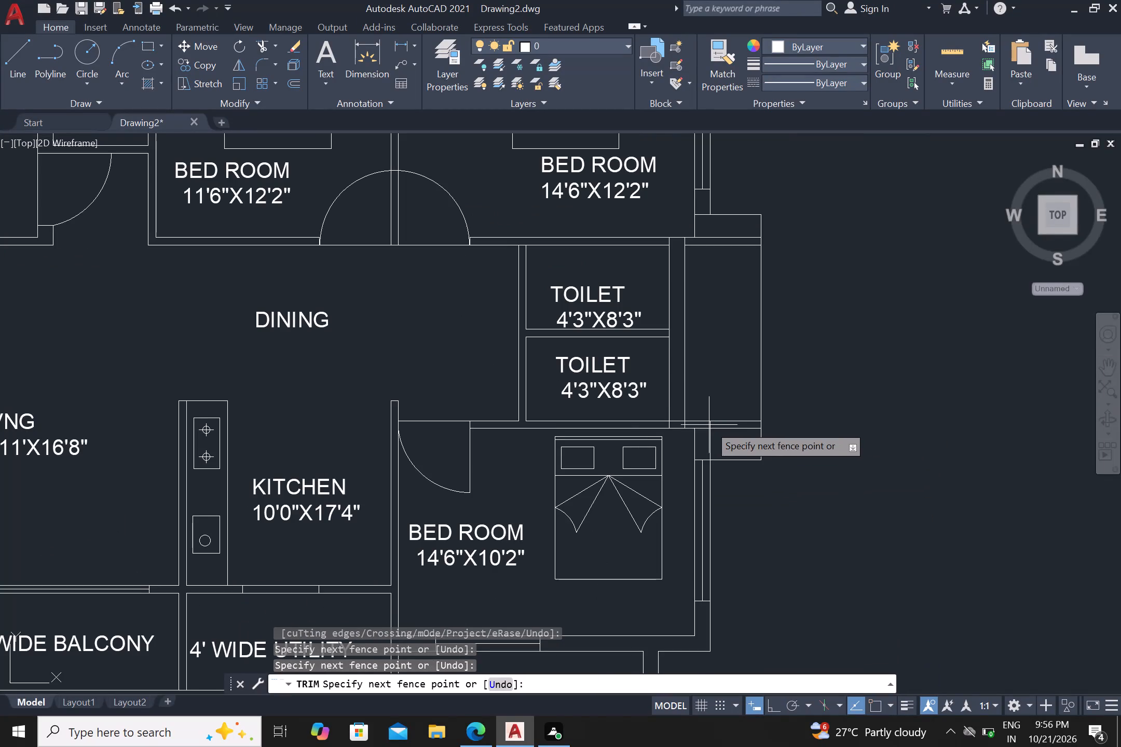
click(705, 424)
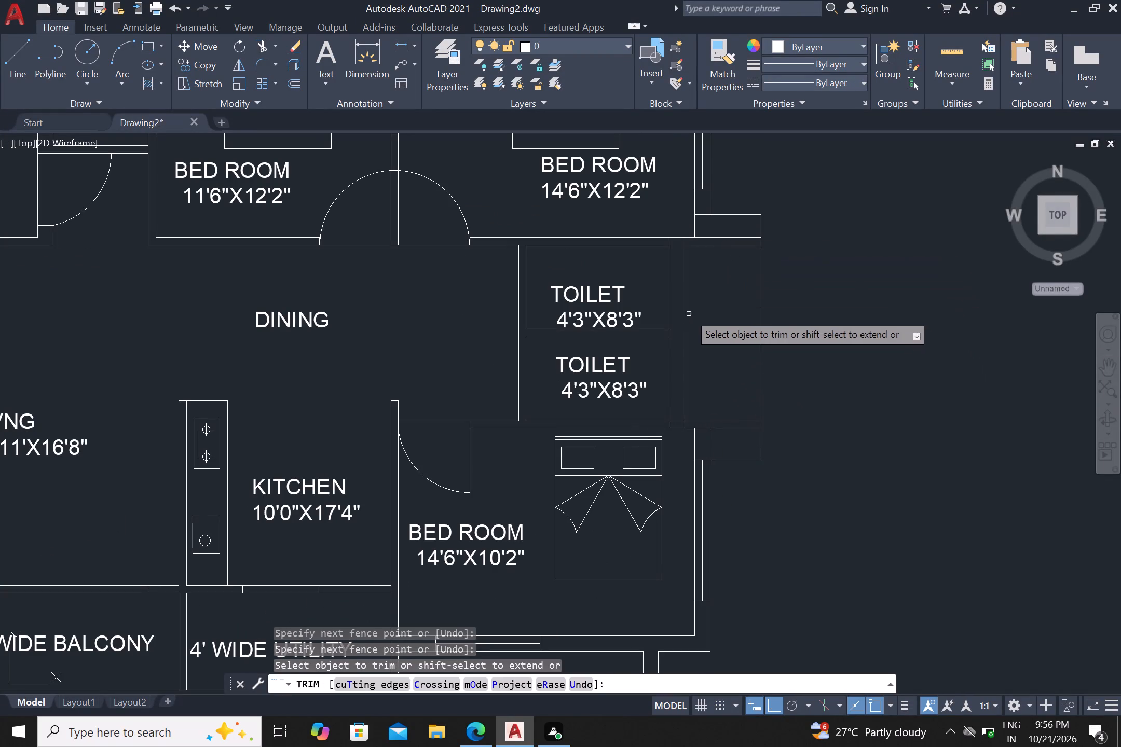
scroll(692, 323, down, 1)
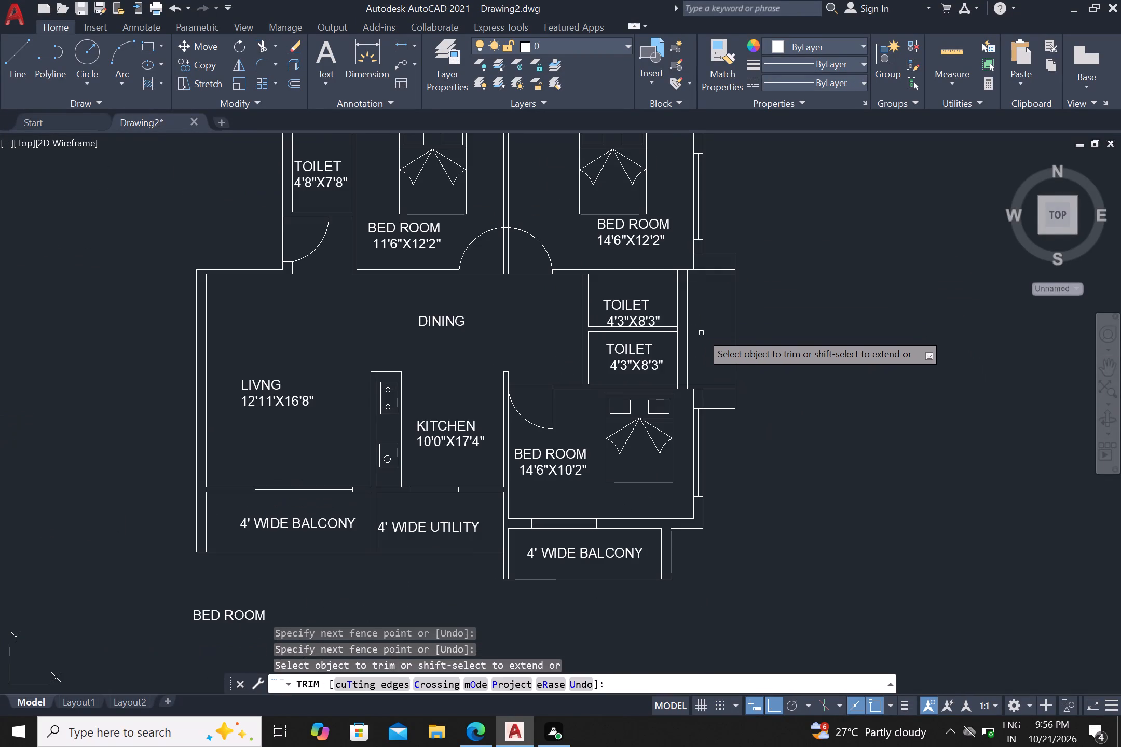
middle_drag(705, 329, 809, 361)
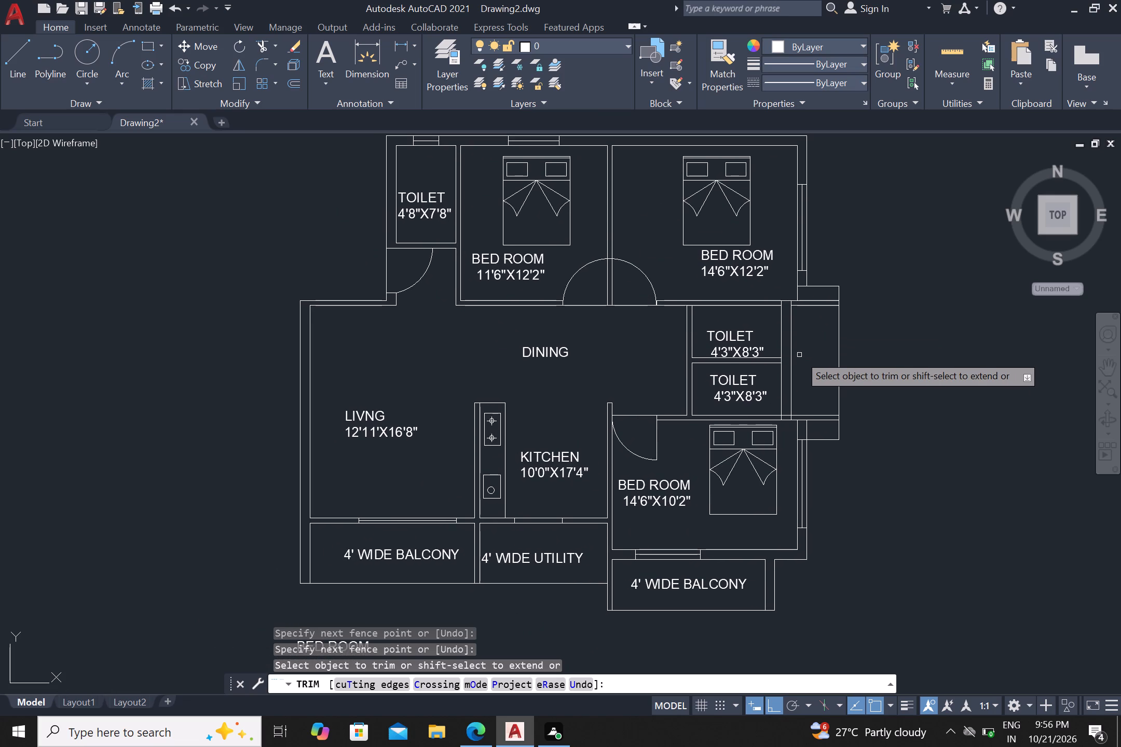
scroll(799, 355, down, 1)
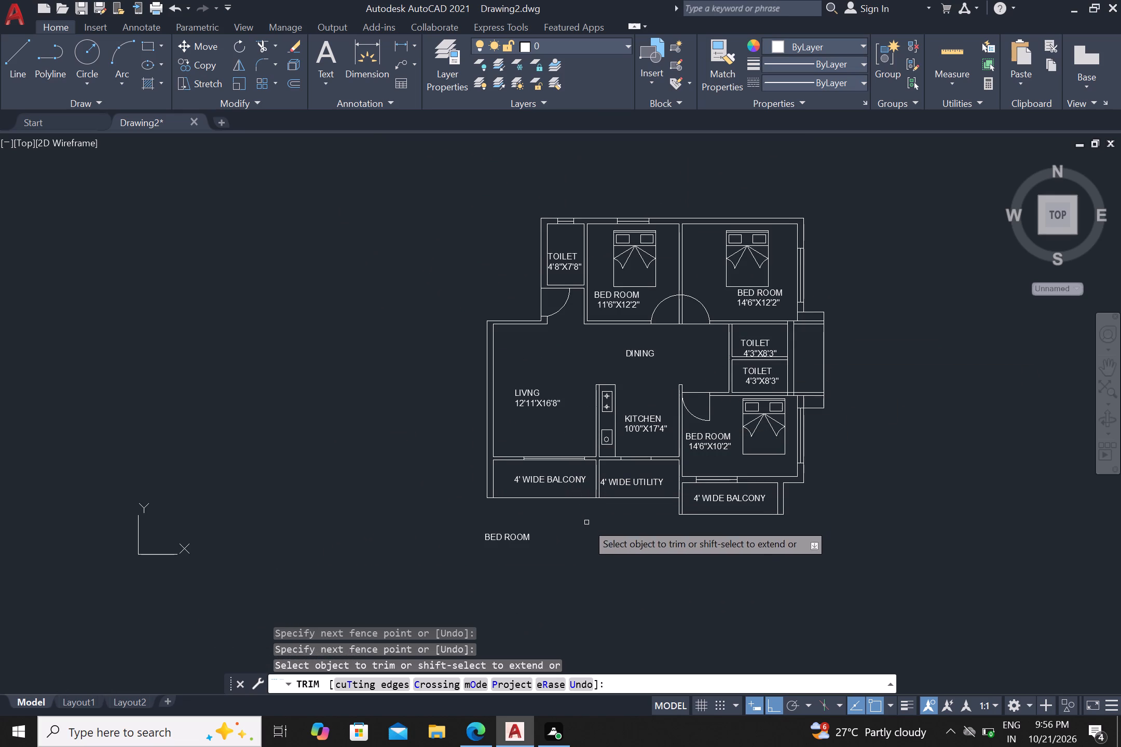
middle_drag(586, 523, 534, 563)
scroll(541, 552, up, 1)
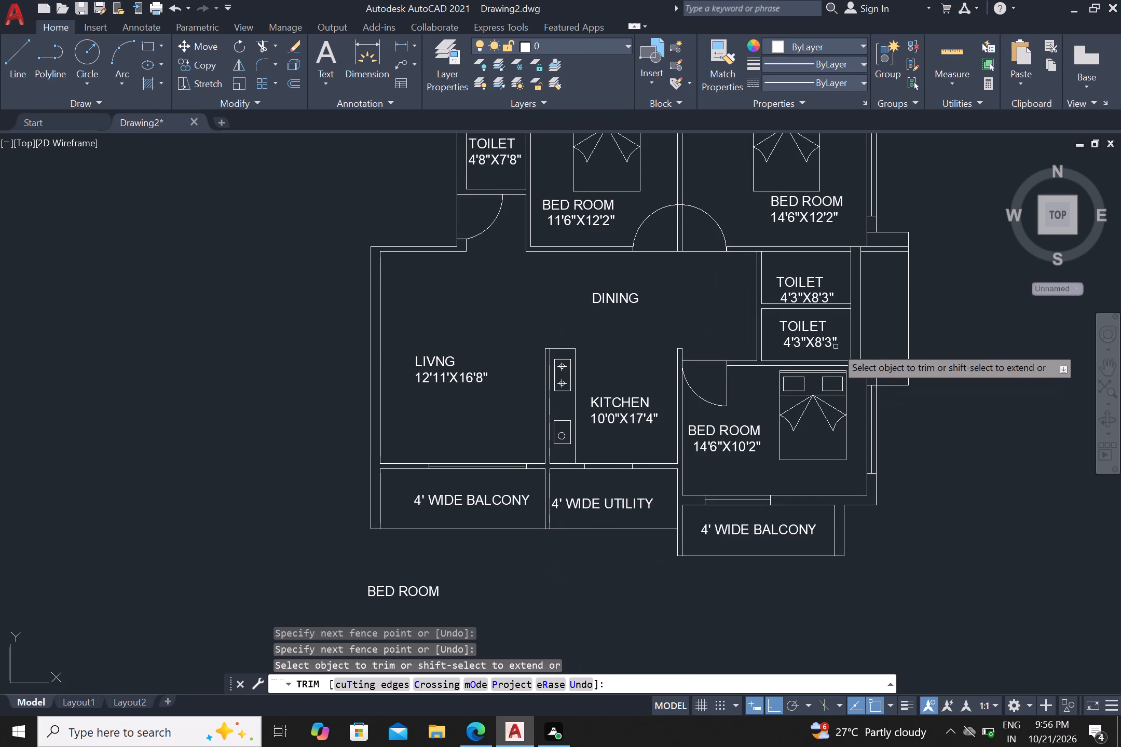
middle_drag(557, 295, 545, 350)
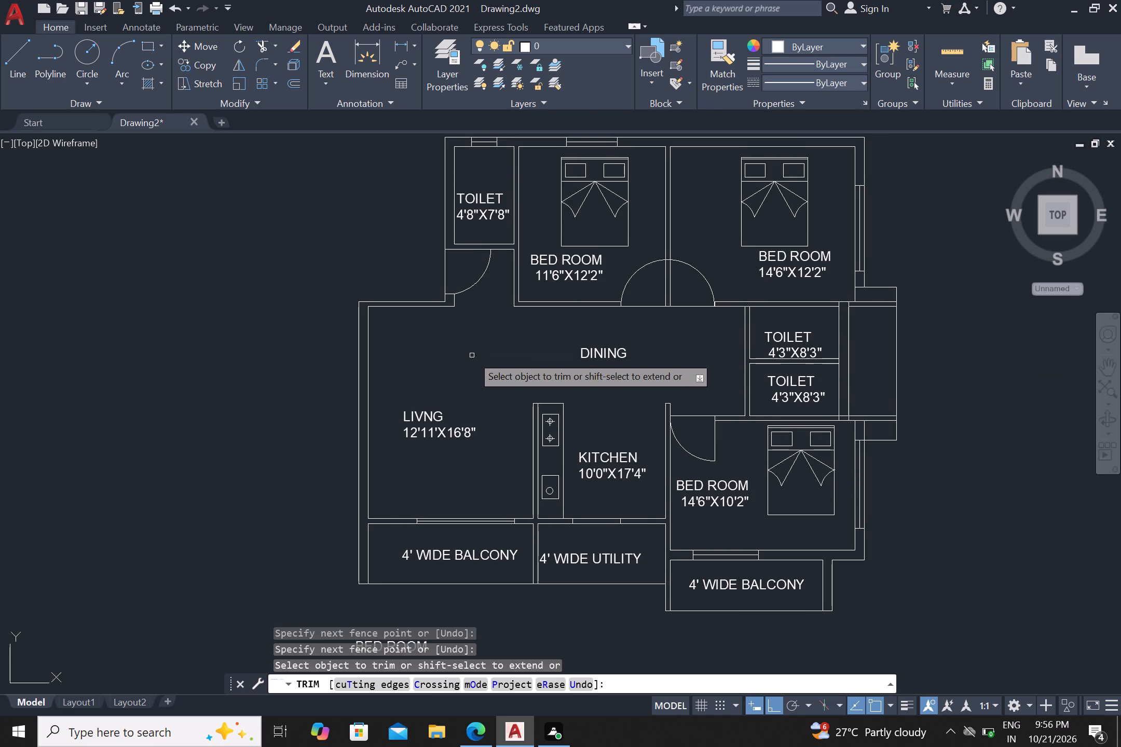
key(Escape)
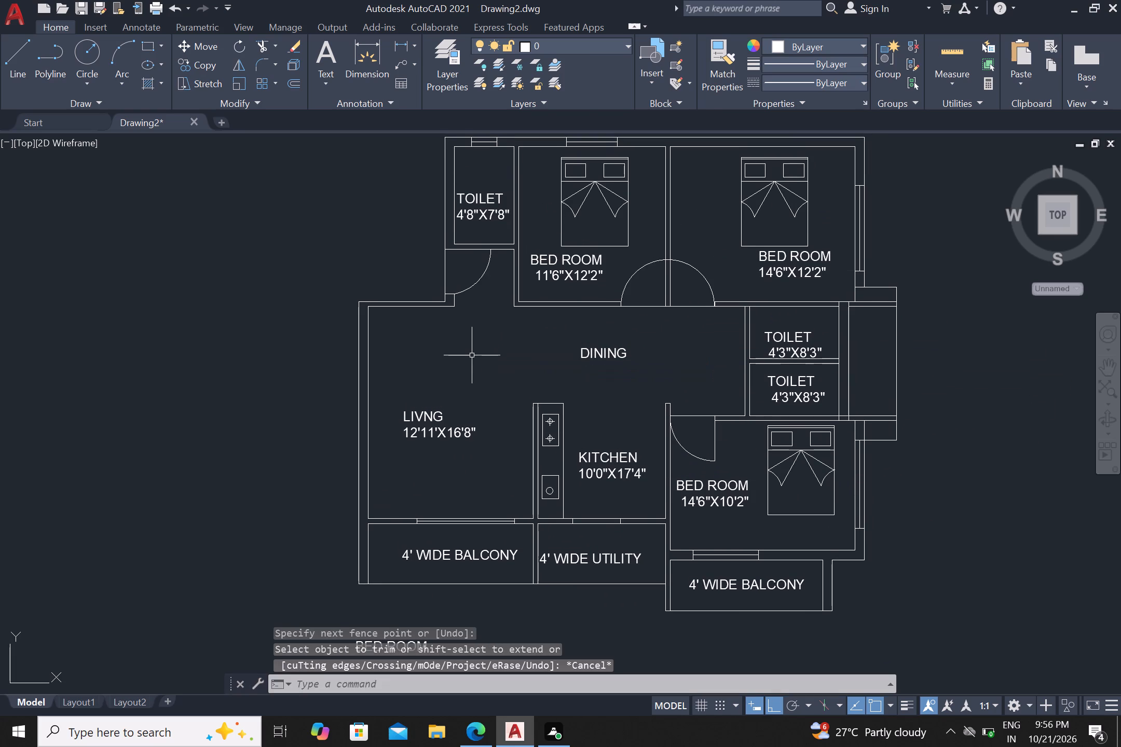
Start the Hatch command for the floor plan.
key(h)
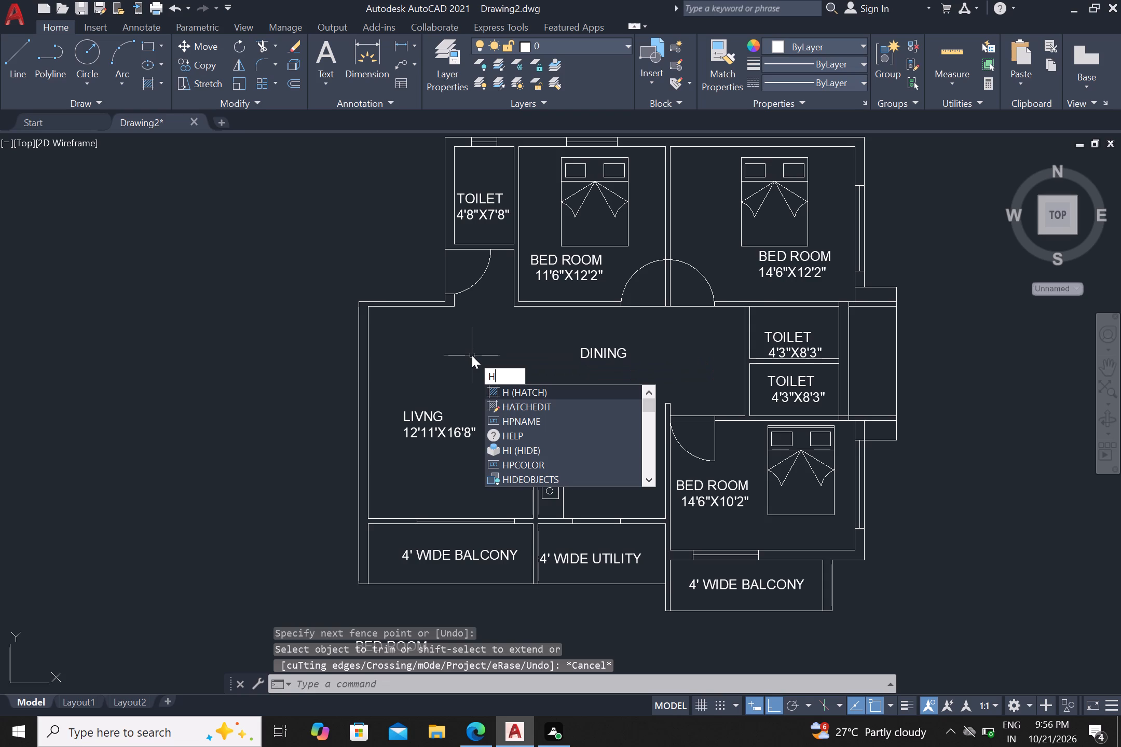